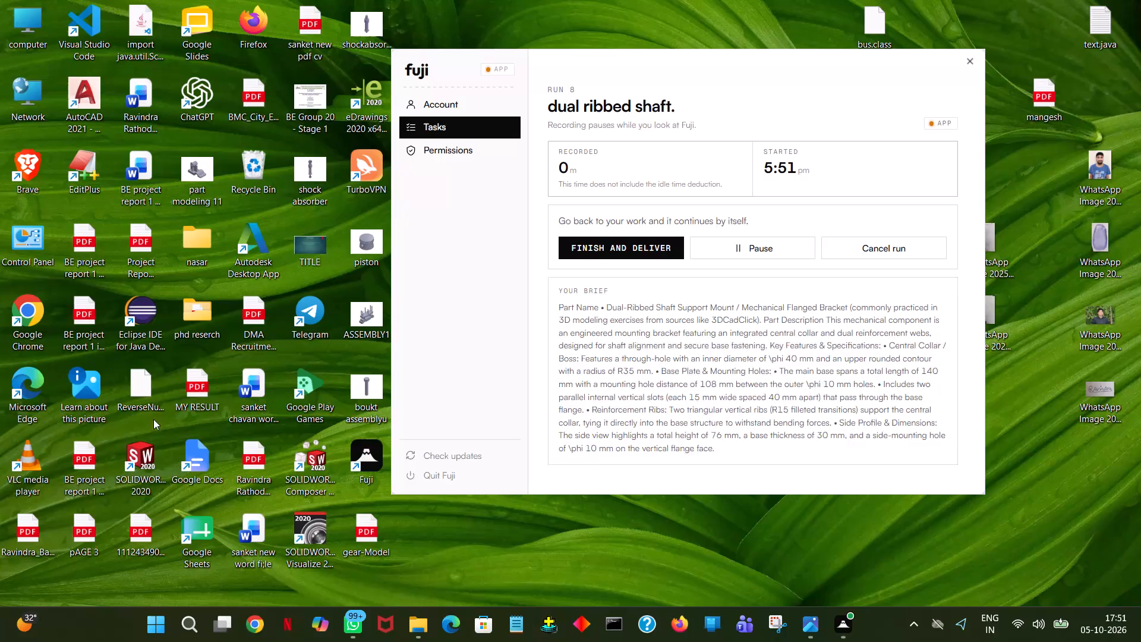
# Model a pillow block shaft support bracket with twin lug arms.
# Launch SOLIDWORKS 2020 from the desktop.
pyautogui.tripleClick(134, 462)
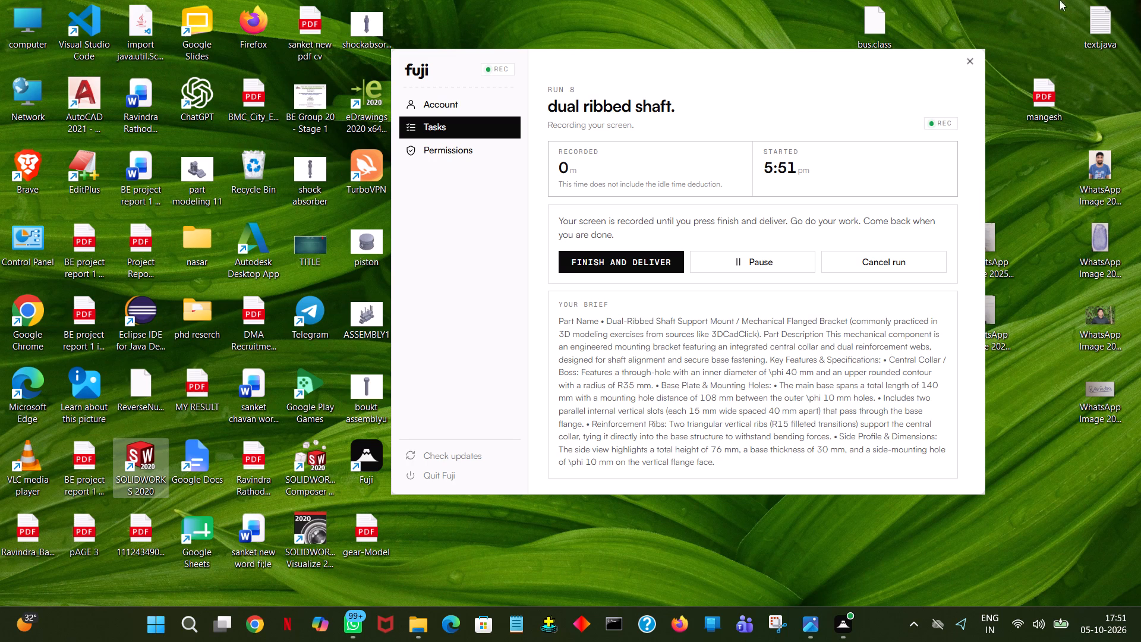
pyautogui.doubleClick(151, 473)
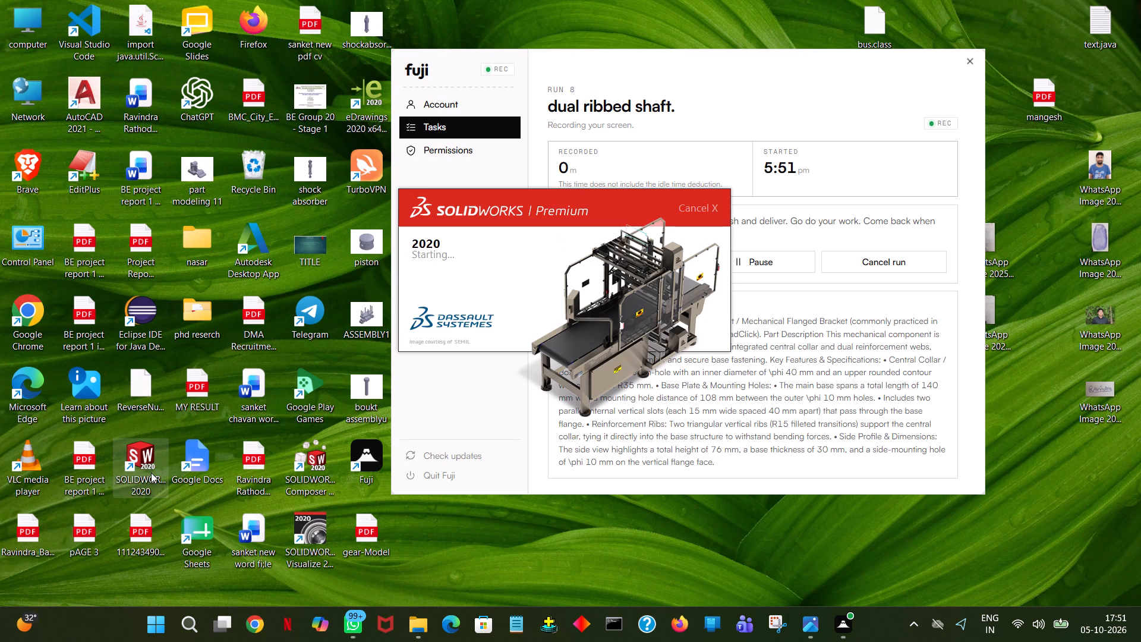
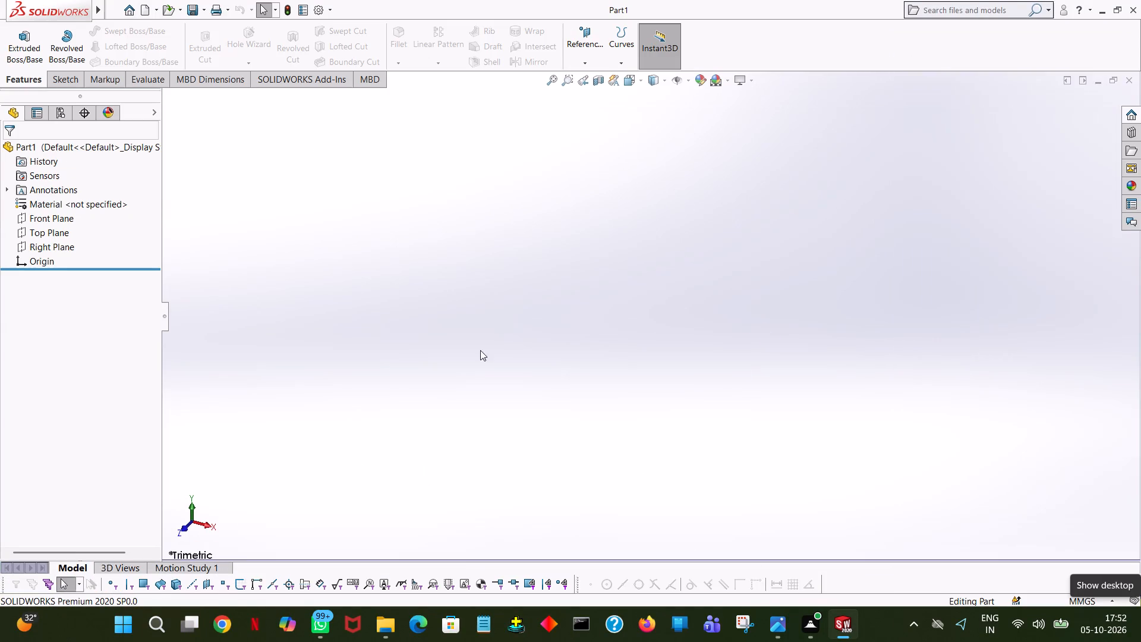
# Start a new sketch on the Right Plane.
pyautogui.click(49, 219)
pyautogui.click(52, 253)
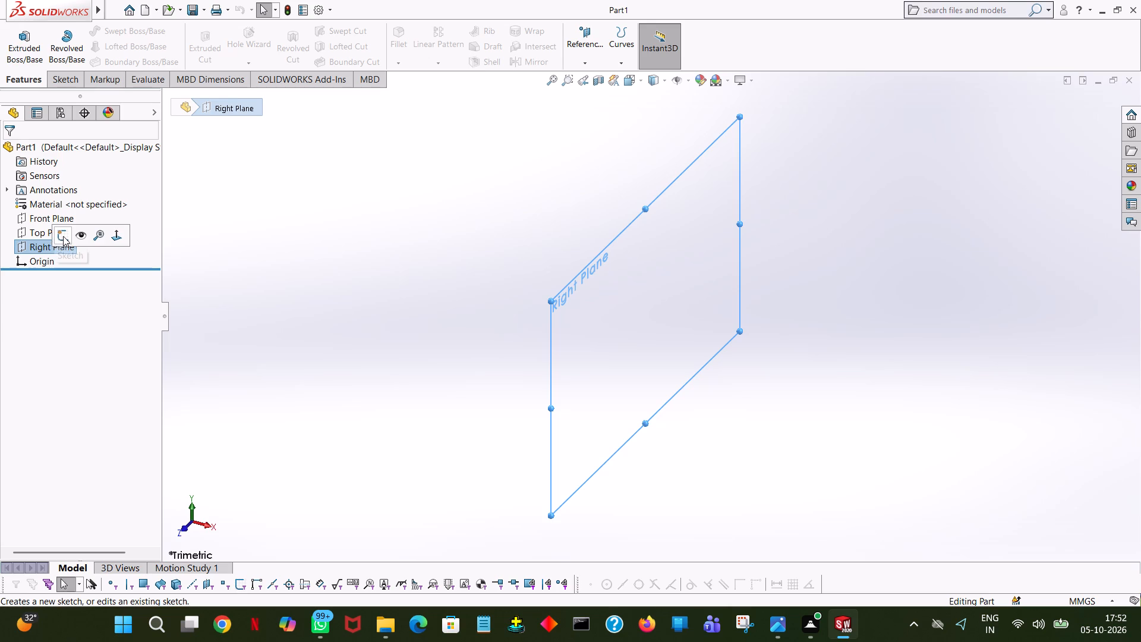
pyautogui.click(63, 236)
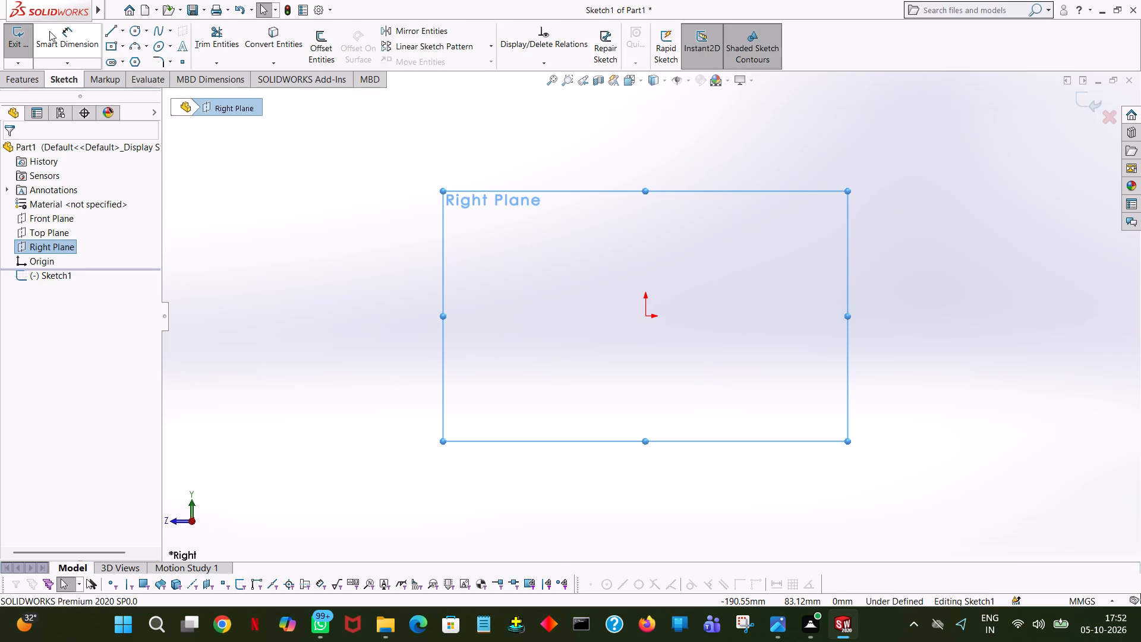
# Draw a 70 mm horizontal line from the origin toward +Z, continuing with a 56 mm vertical line up from its end.
pyautogui.click(113, 28)
pyautogui.click(647, 317)
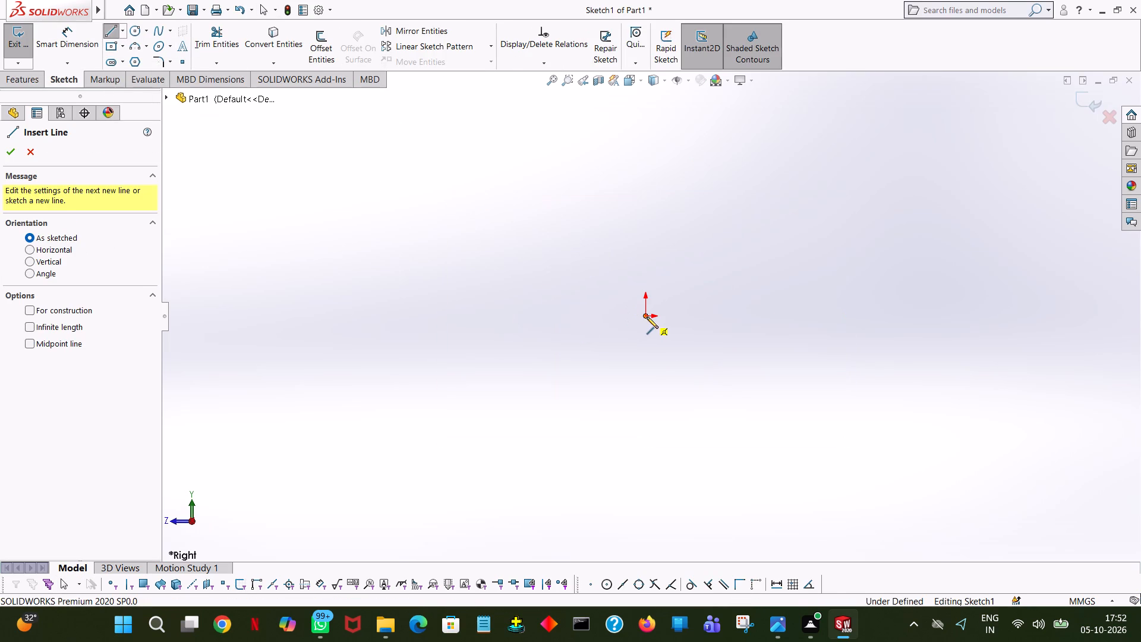
pyautogui.click(529, 315)
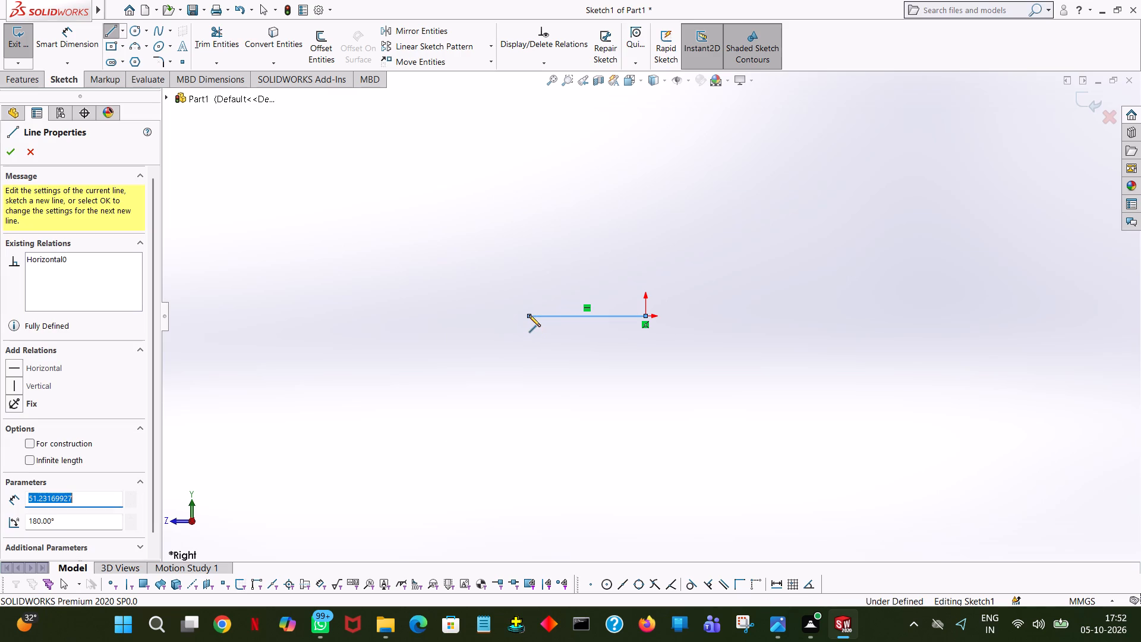
pyautogui.write('70')
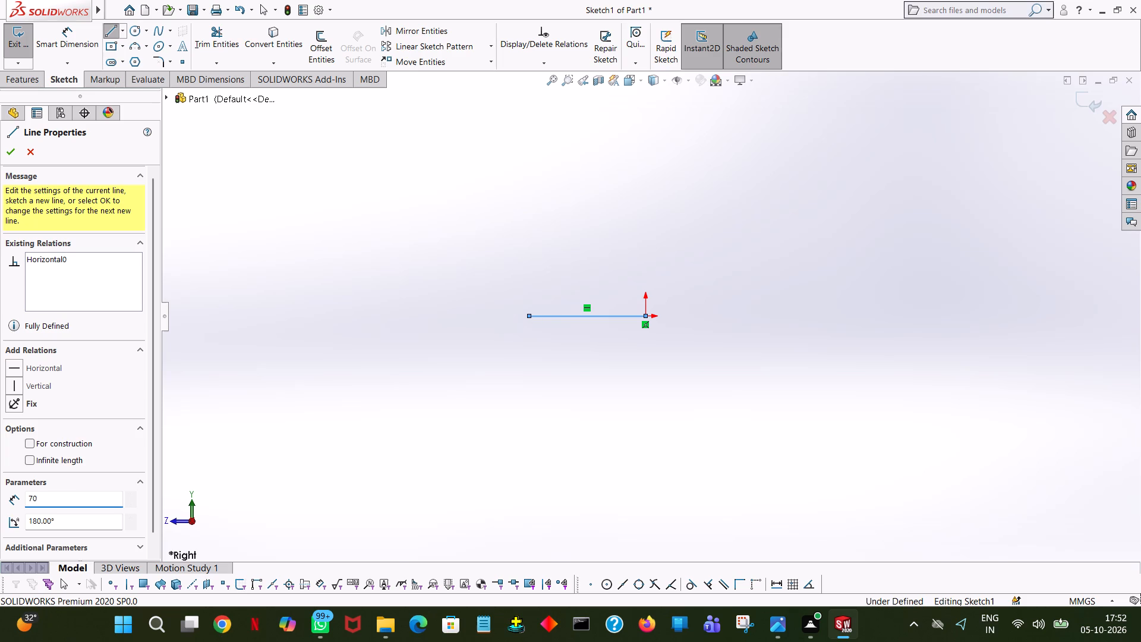
pyautogui.press('Return')
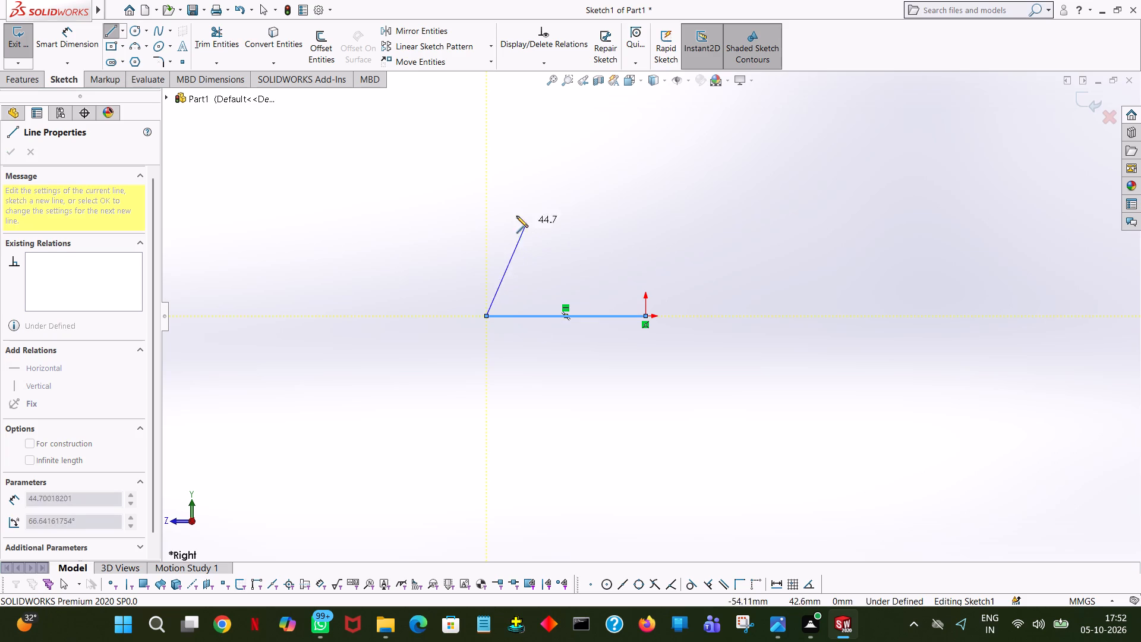
pyautogui.click(484, 217)
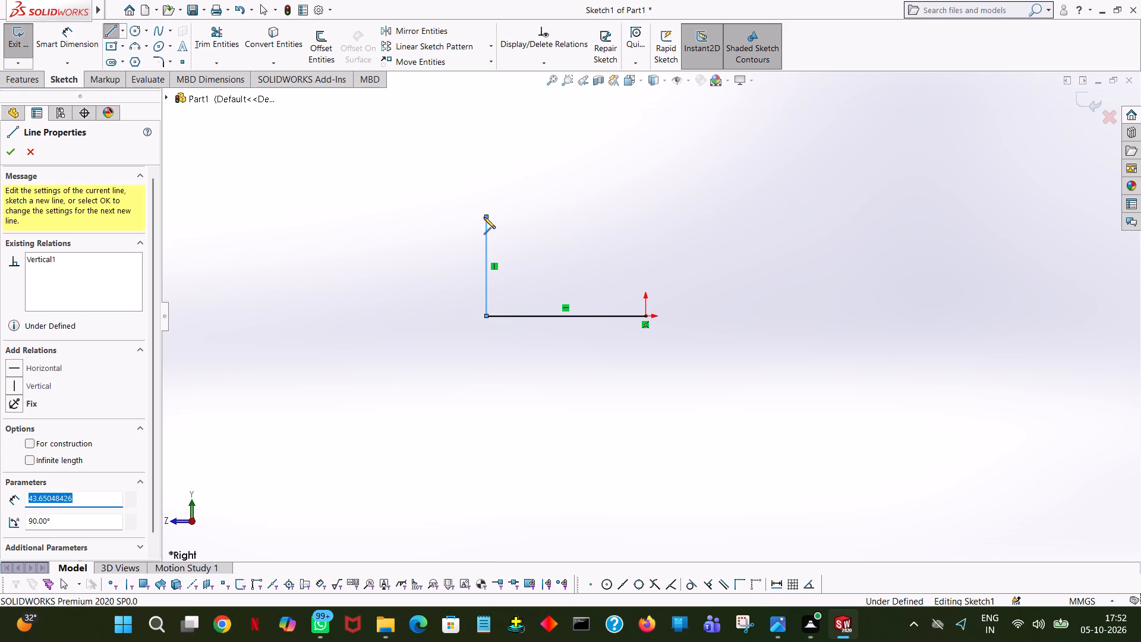
pyautogui.write('56')
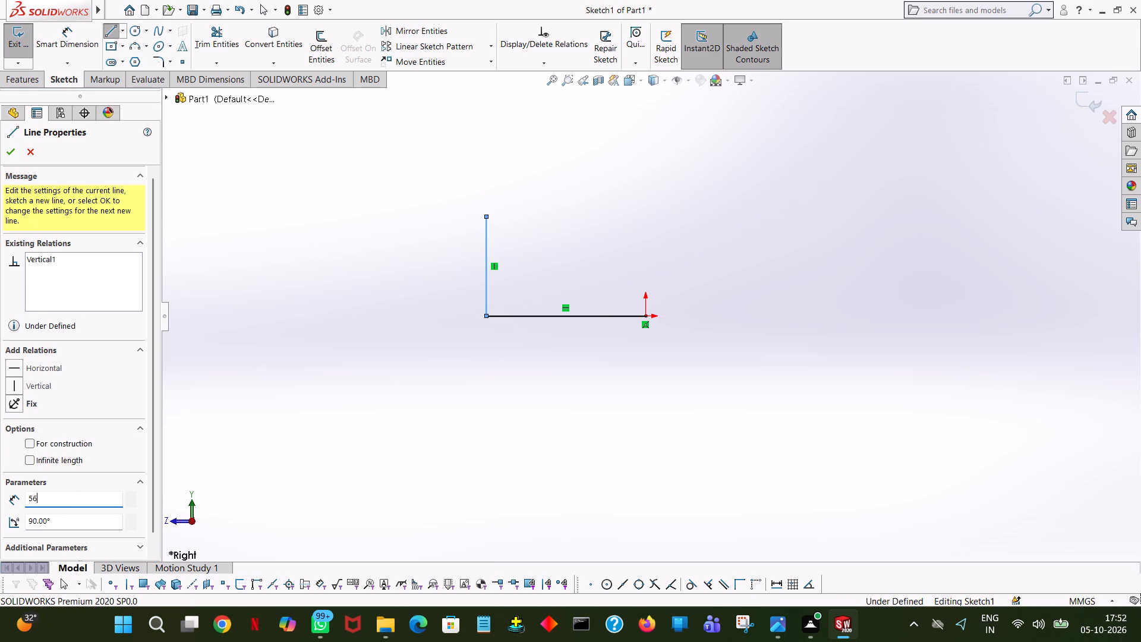
pyautogui.press('Return')
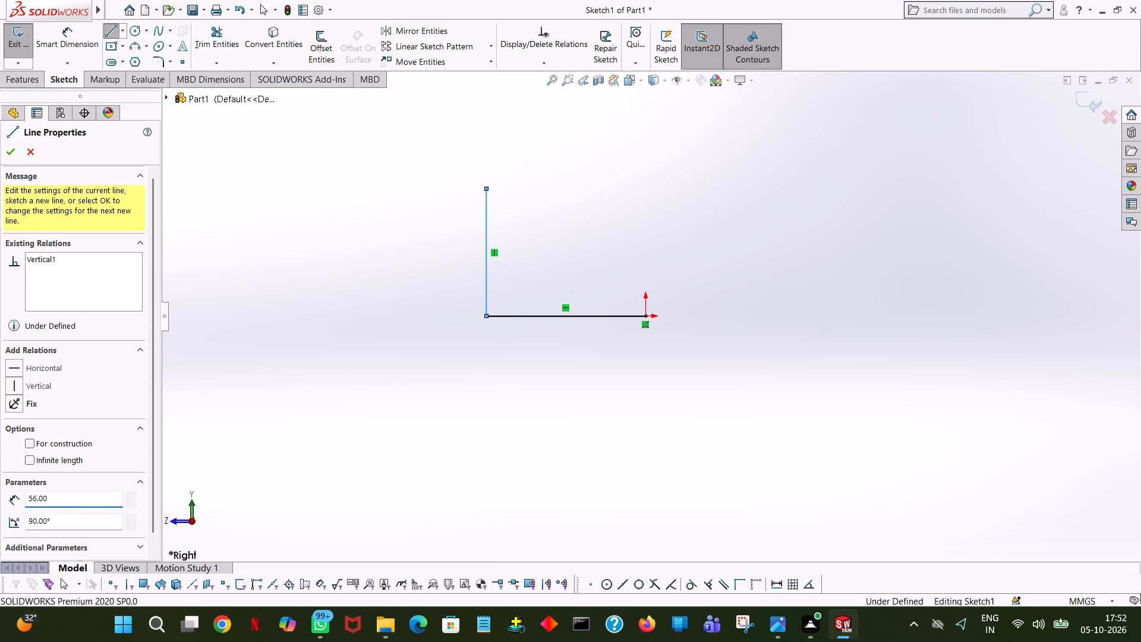
pyautogui.rightClick(484, 217)
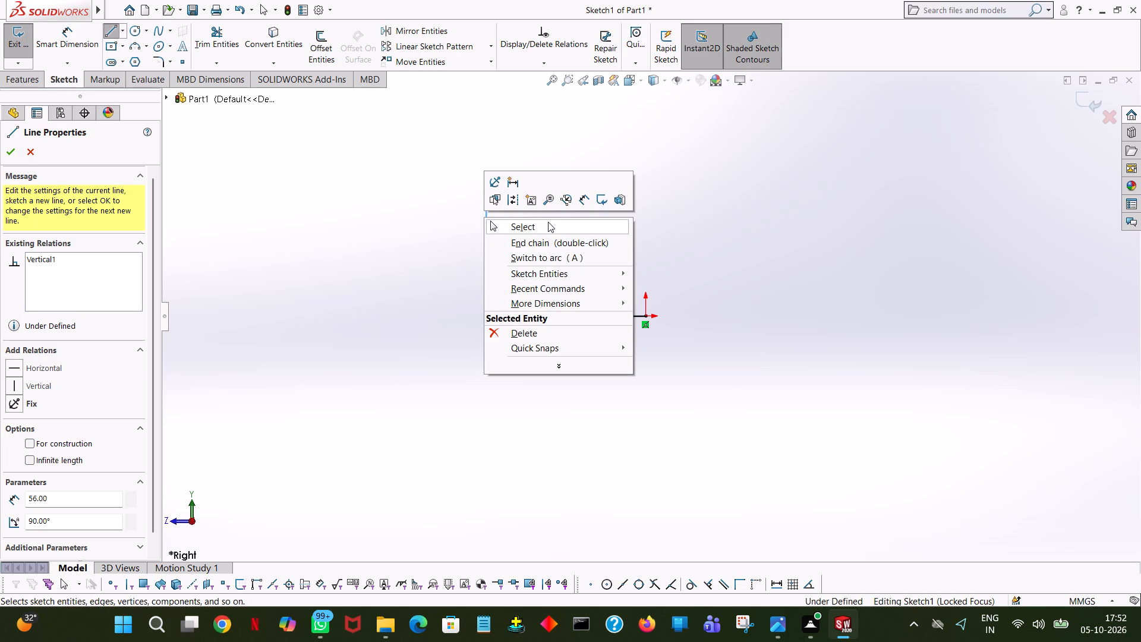
pyautogui.click(545, 223)
# Draw a second horizontal line from the origin in the opposite direction and set its length to 70 mm.
pyautogui.click(110, 28)
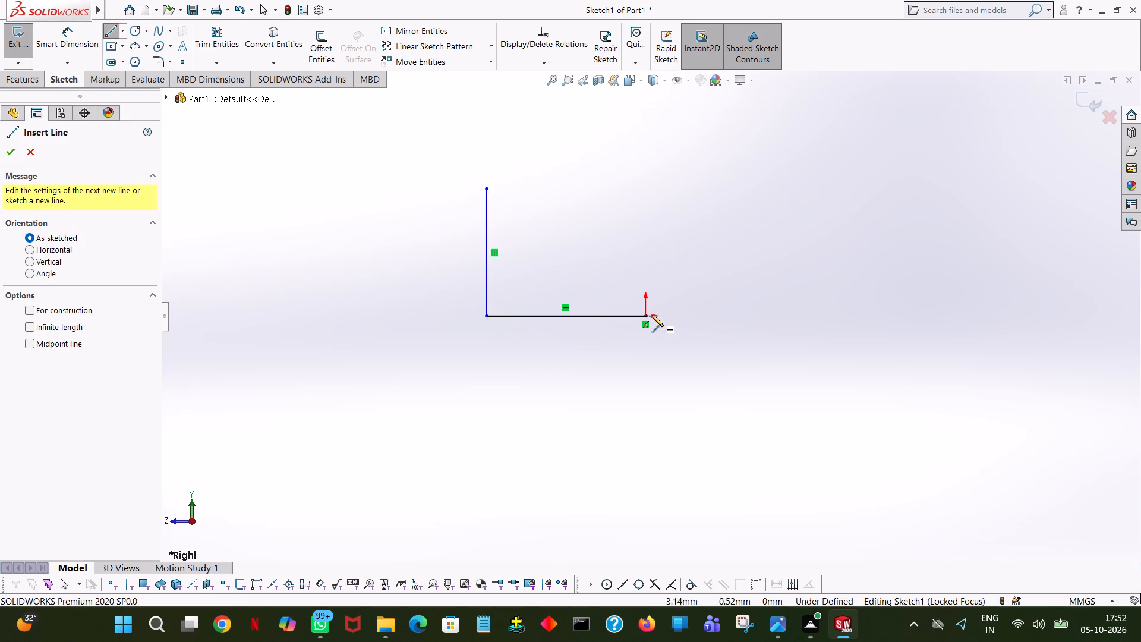
pyautogui.click(647, 317)
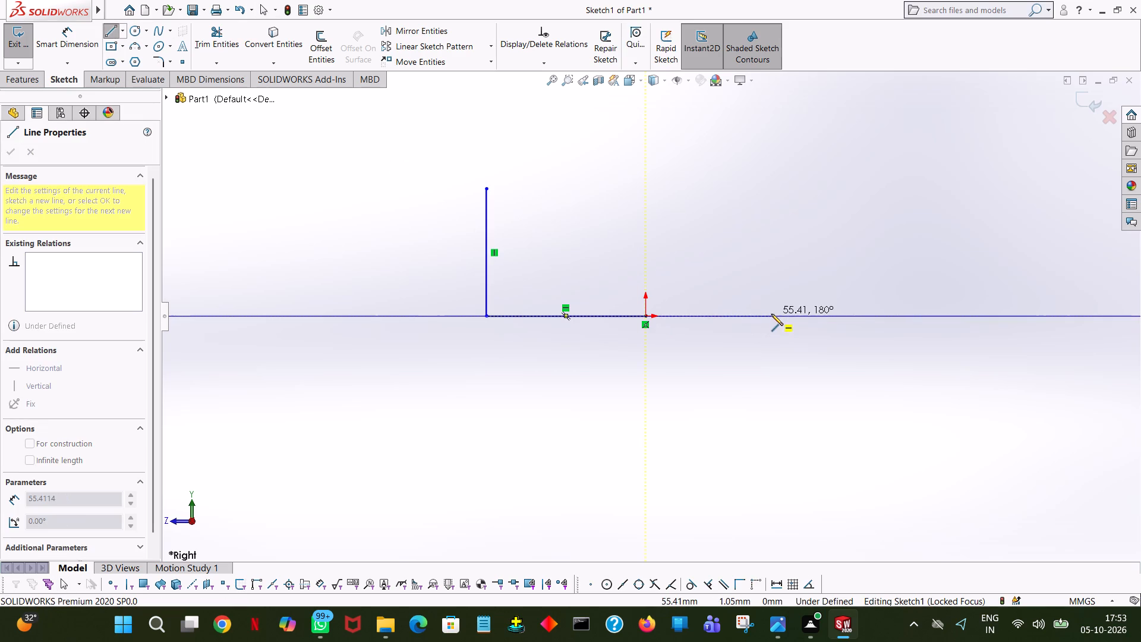
pyautogui.click(774, 316)
pyautogui.rightClick(776, 304)
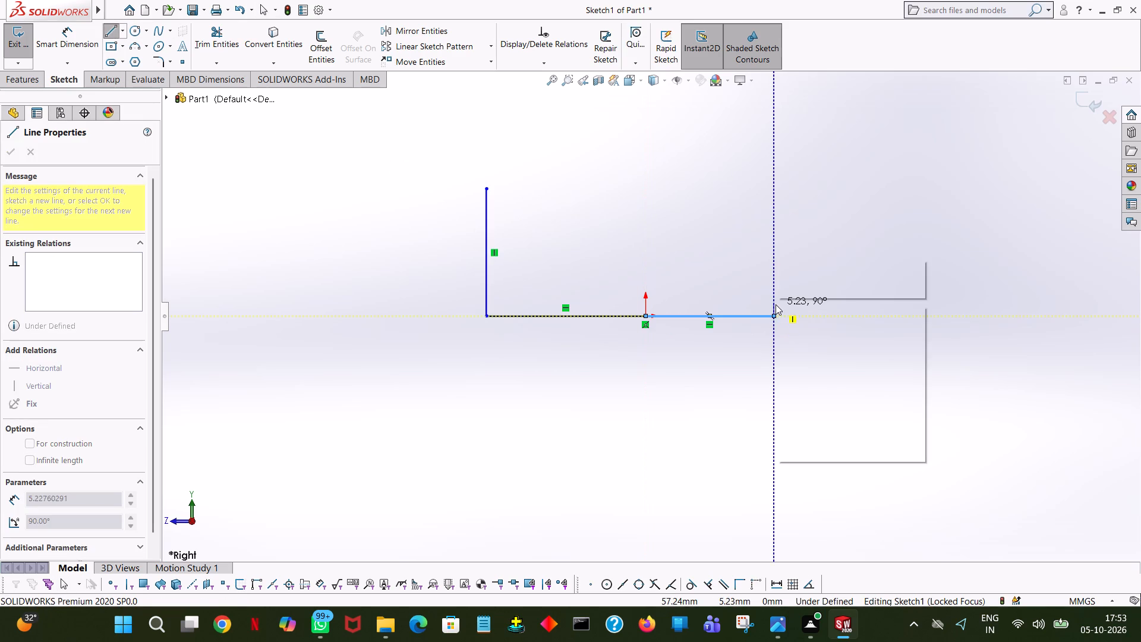
pyautogui.click(839, 316)
pyautogui.click(761, 319)
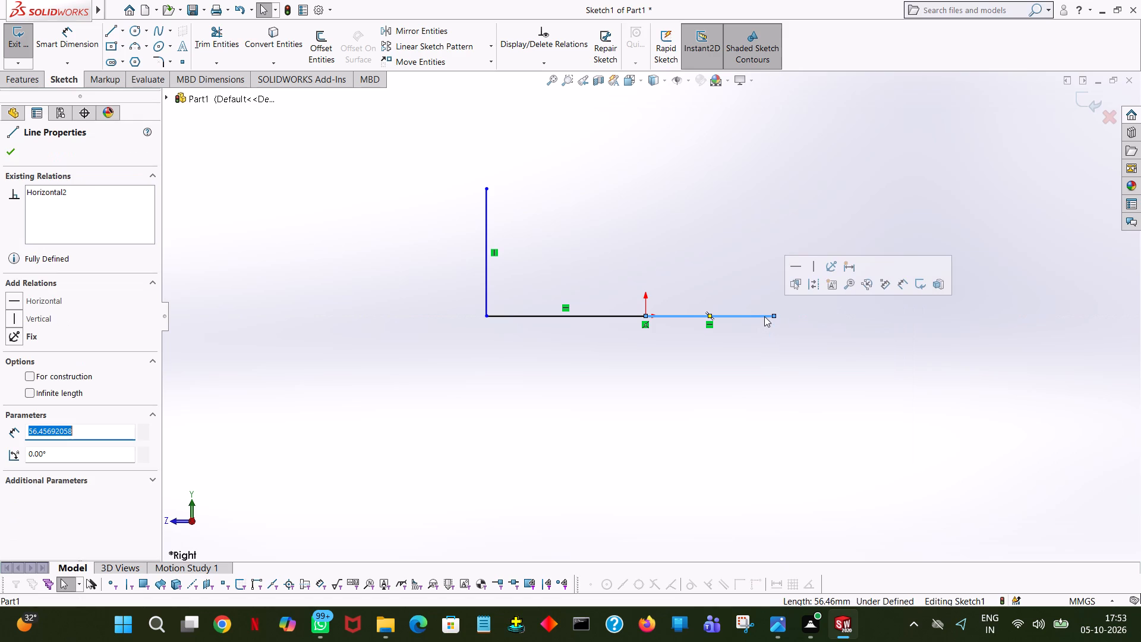
pyautogui.write('70')
pyautogui.press('Return')
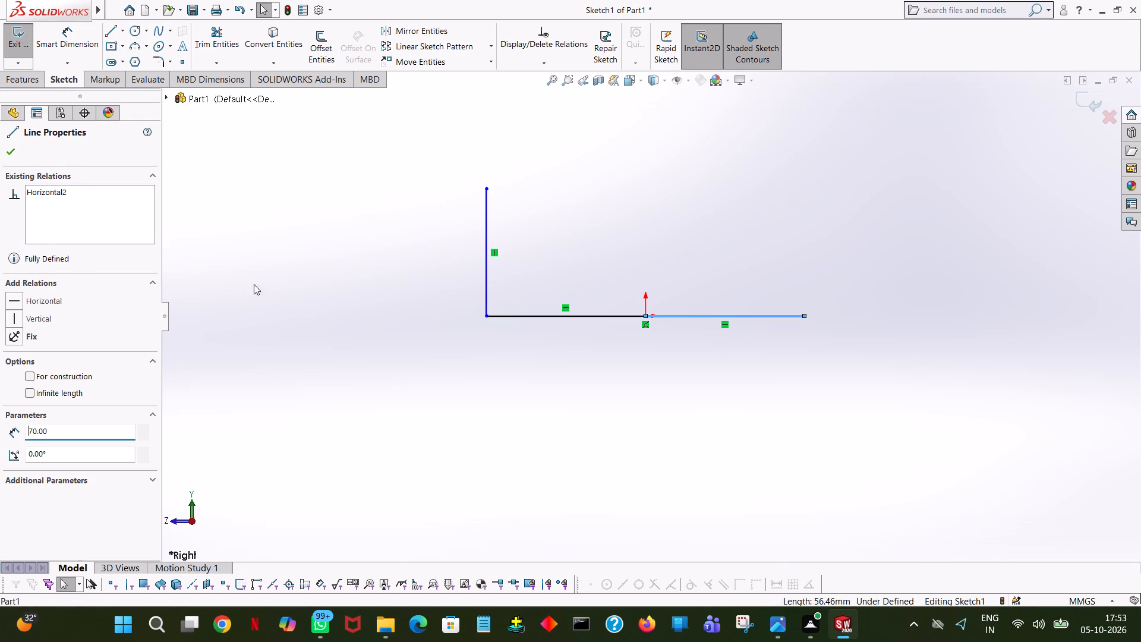
pyautogui.click(305, 209)
# Draw a vertical line upward from the free end of the second base line and set its length to 56 mm.
pyautogui.click(105, 34)
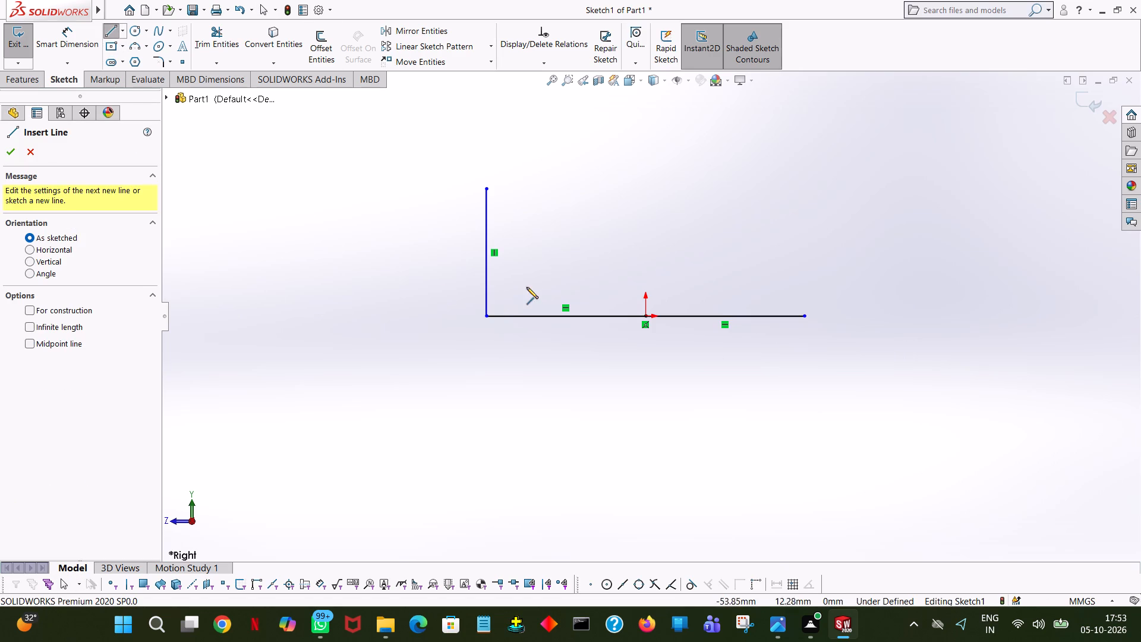
pyautogui.click(806, 317)
pyautogui.doubleClick(806, 221)
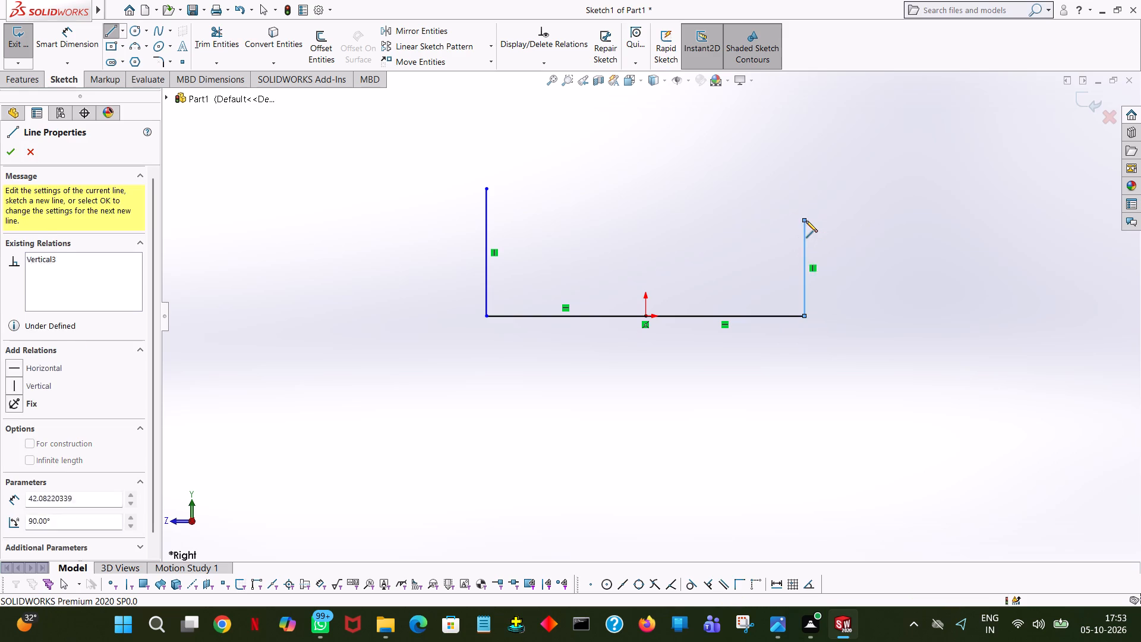
pyautogui.click(804, 317)
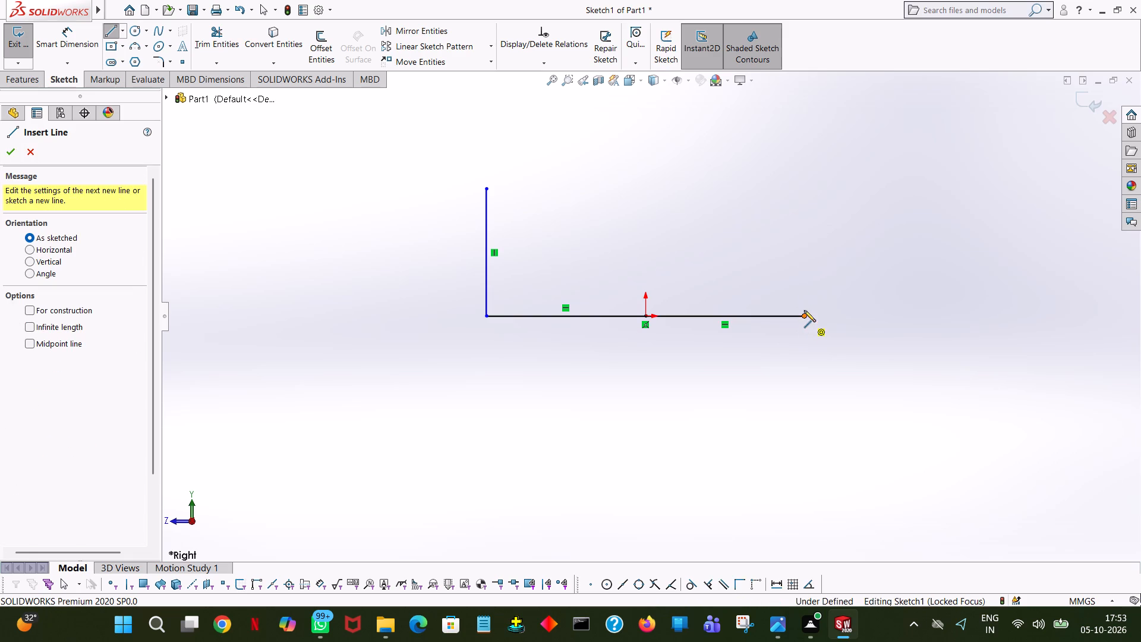
pyautogui.click(802, 205)
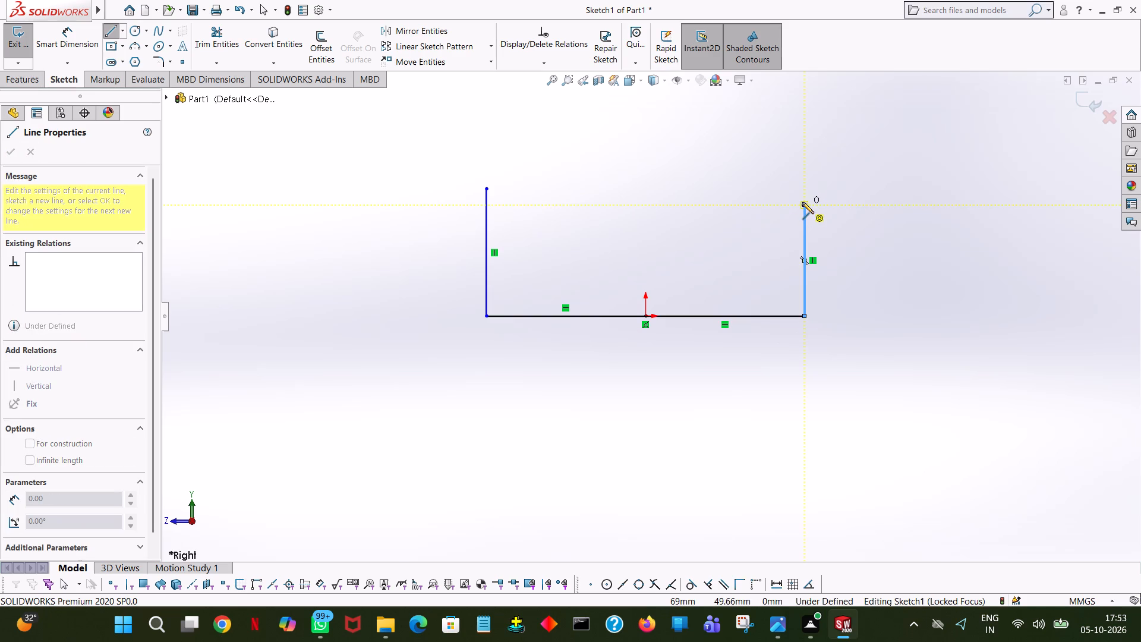
pyautogui.rightClick(802, 202)
pyautogui.click(852, 216)
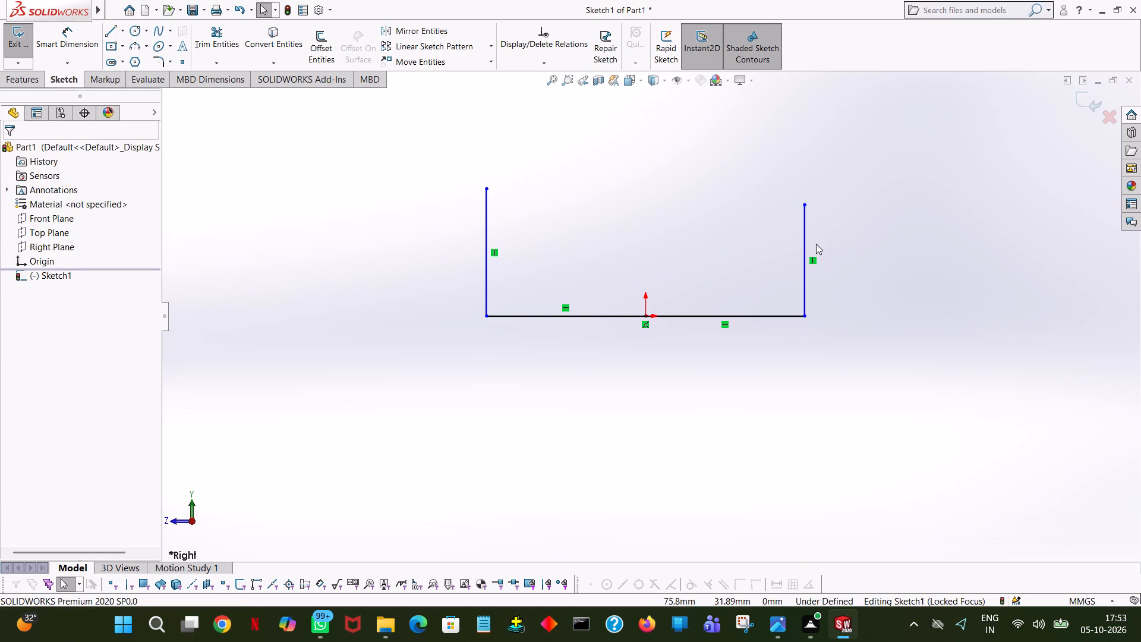
pyautogui.click(803, 248)
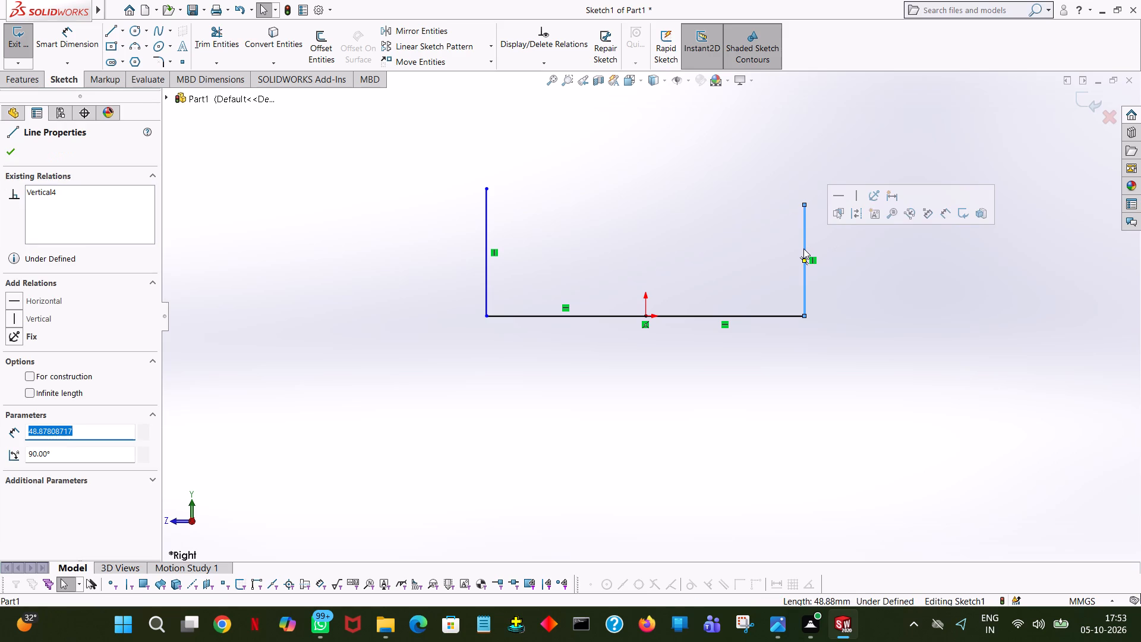
pyautogui.write('56')
pyautogui.press('Return')
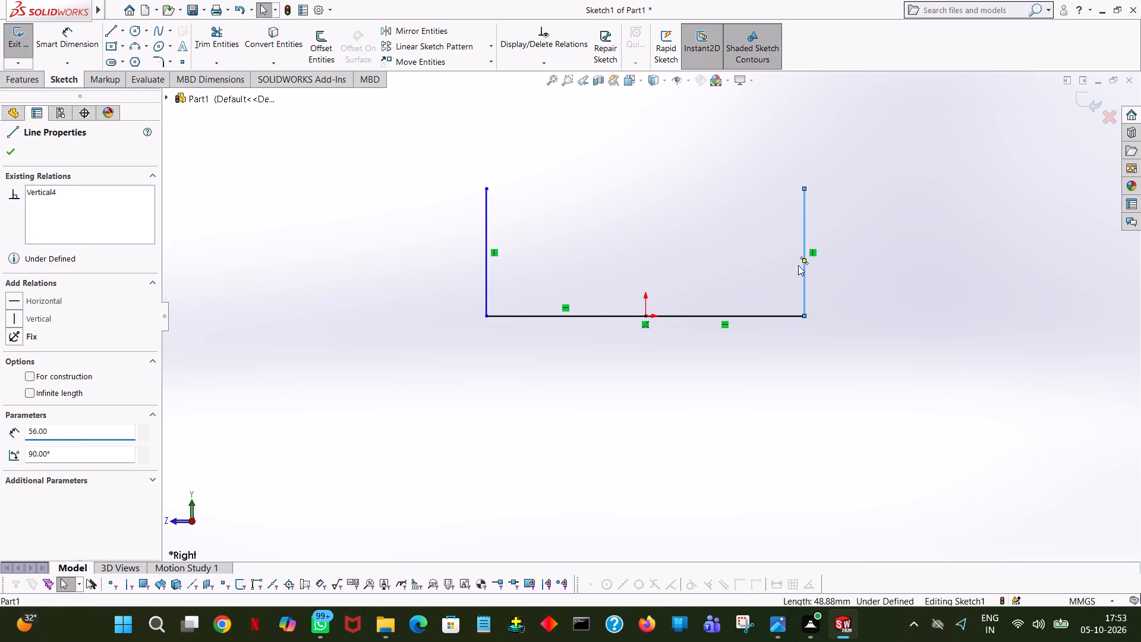
pyautogui.click(15, 154)
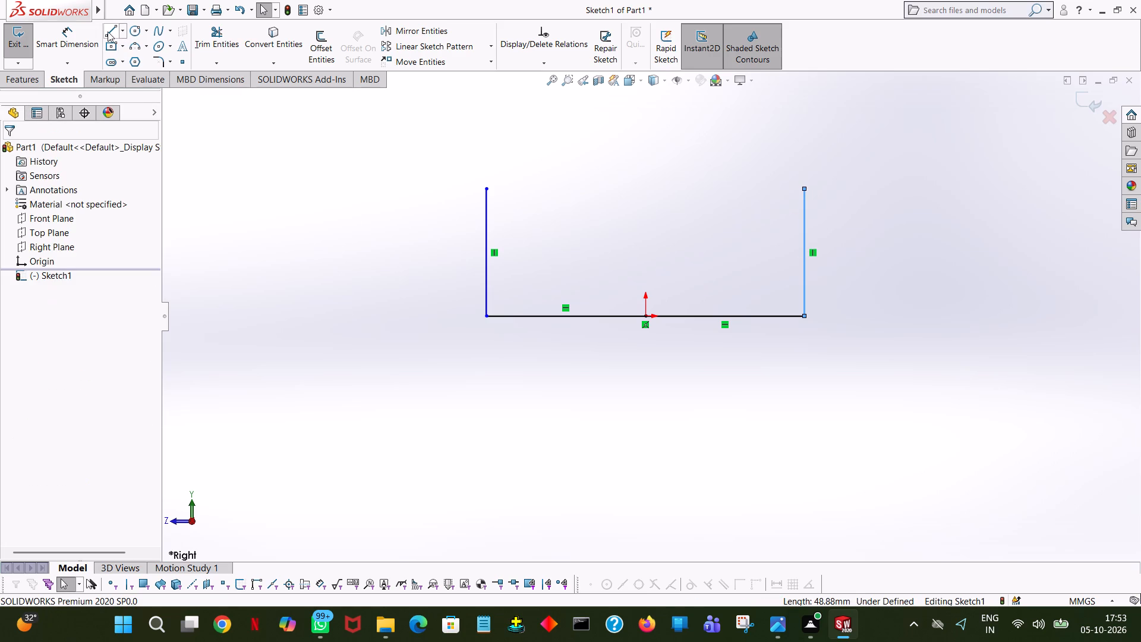
# Draw a 76 mm vertical line upward from the origin to locate the collar centre.
pyautogui.click(108, 32)
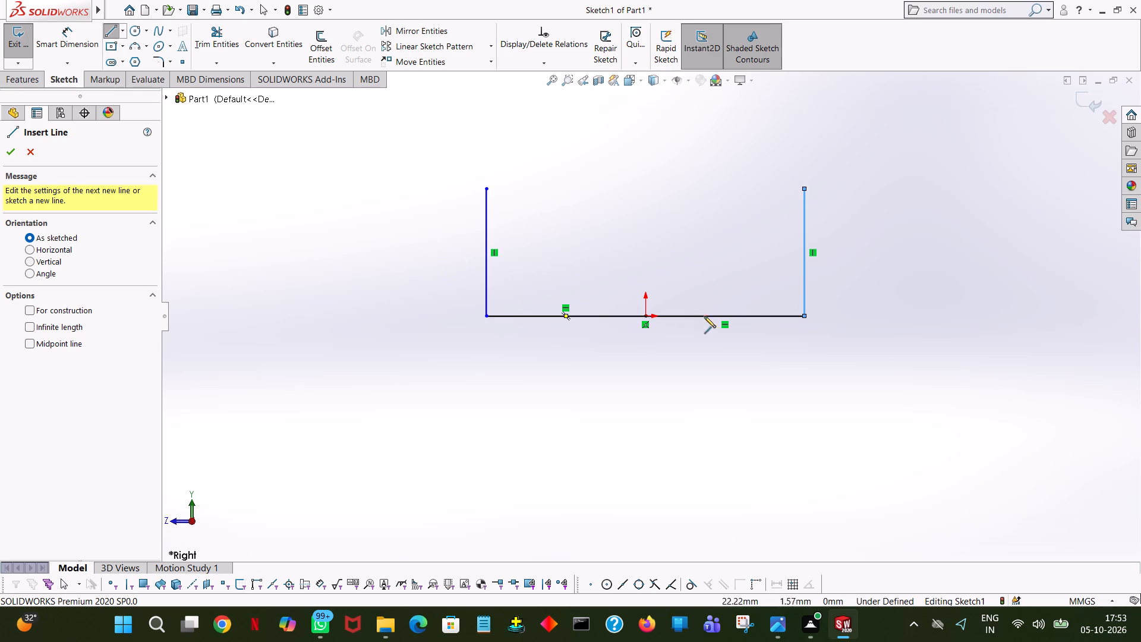
pyautogui.click(645, 317)
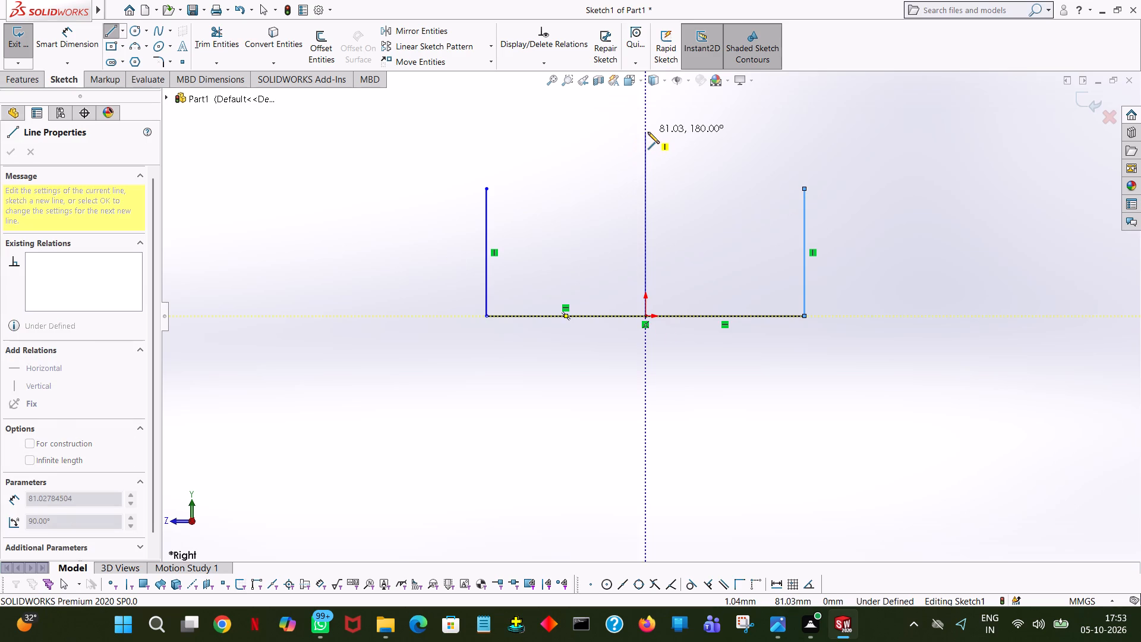
pyautogui.keyDown('ctrl'); pyautogui.moveTo(648, 140); pyautogui.dragTo(643, 220, button='middle'); pyautogui.keyUp('ctrl')
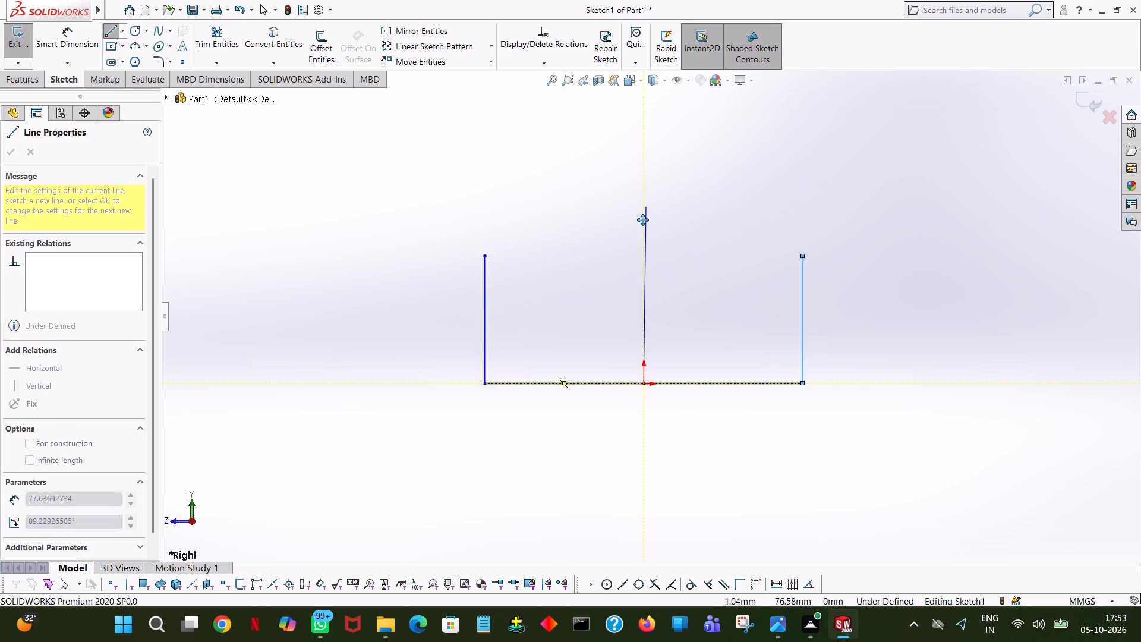
pyautogui.keyDown('ctrl'); pyautogui.moveTo(643, 220); pyautogui.dragTo(641, 254, button='middle'); pyautogui.keyUp('ctrl')
pyautogui.click(636, 180)
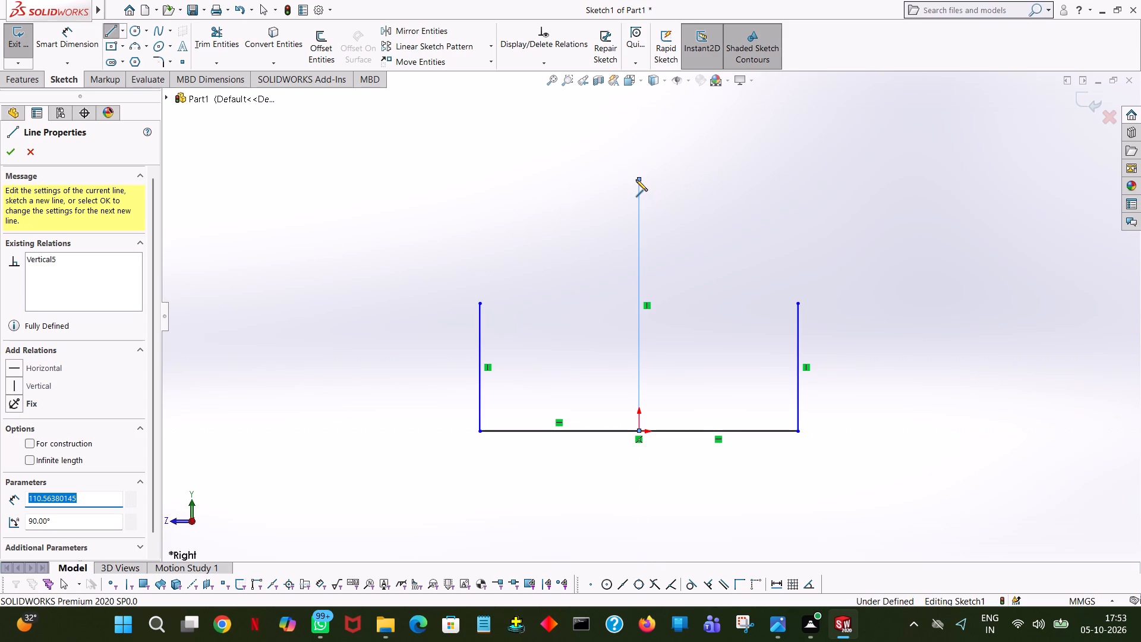
pyautogui.write('76')
pyautogui.press('Return')
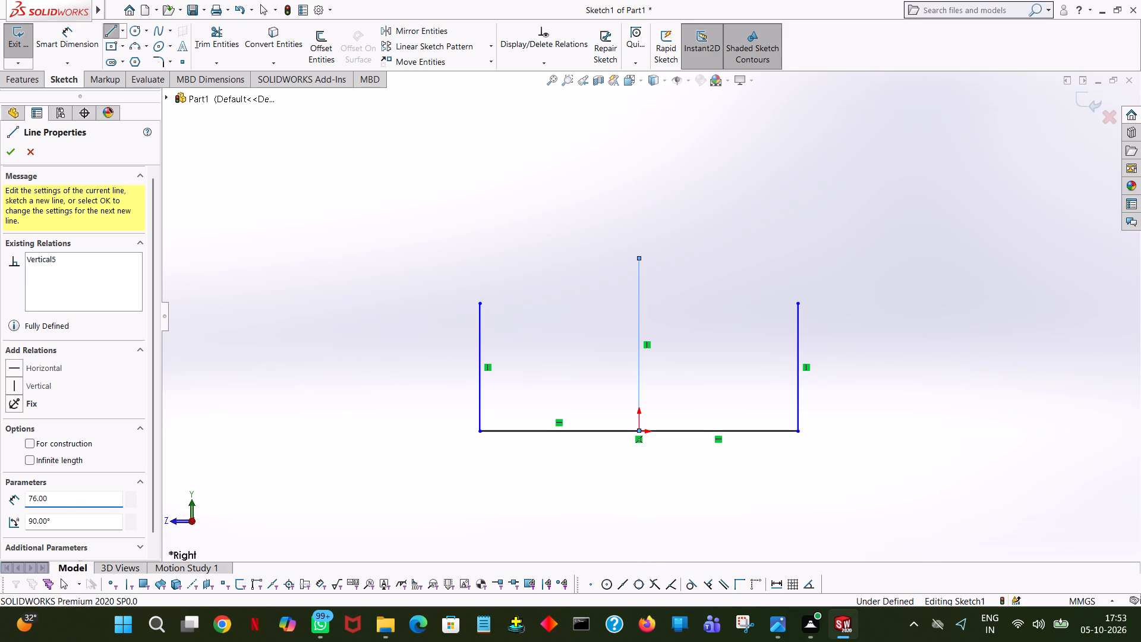
pyautogui.rightClick(636, 180)
pyautogui.click(701, 197)
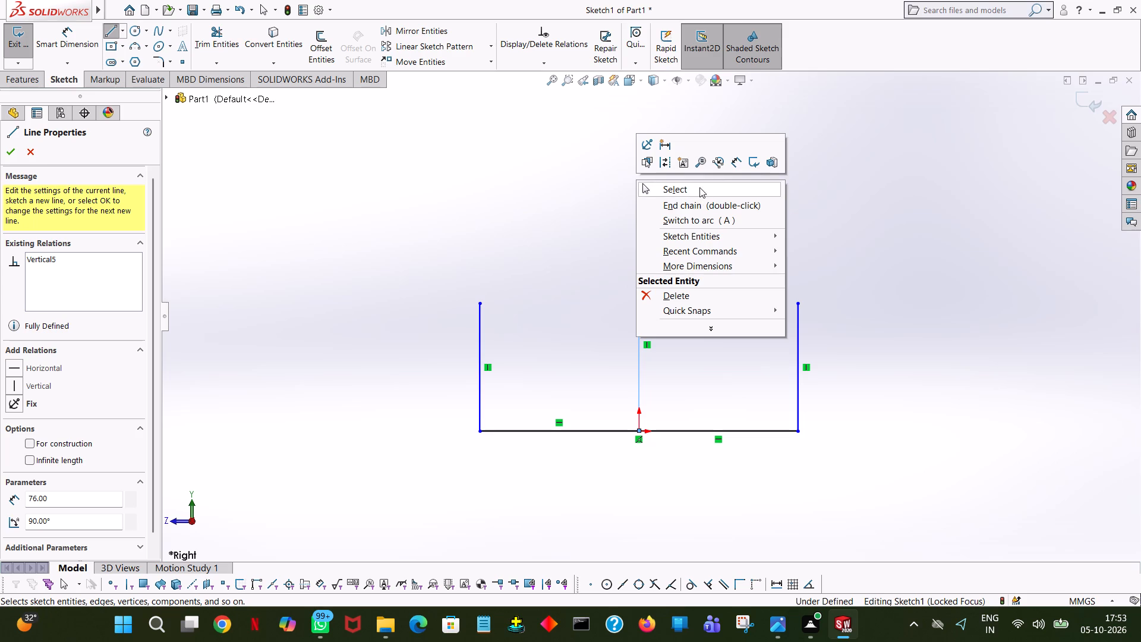
pyautogui.click(699, 187)
# Draw a circle of radius 35 mm centred on the upper end of the 76 mm vertical line.
pyautogui.click(136, 34)
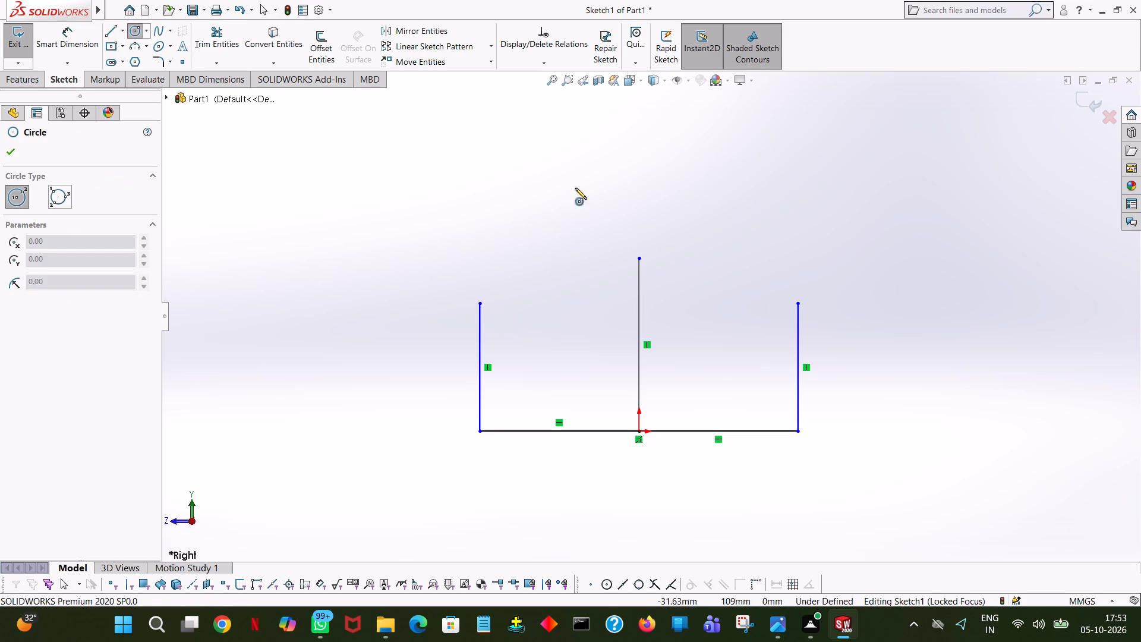
pyautogui.click(639, 258)
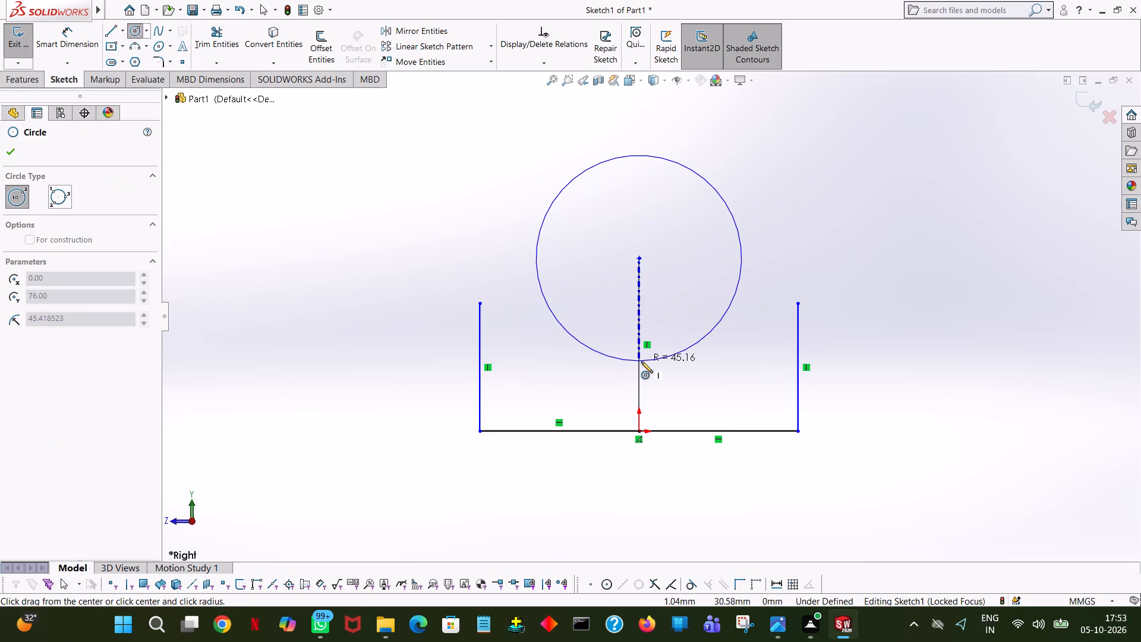
pyautogui.click(641, 361)
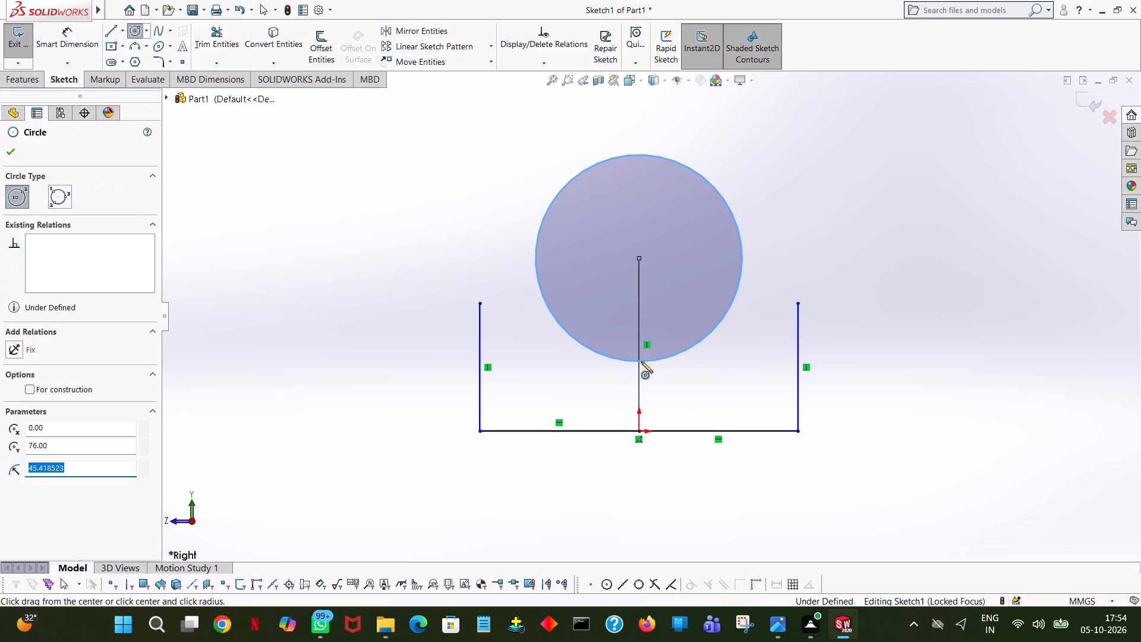
pyautogui.write('35')
pyautogui.press('Return')
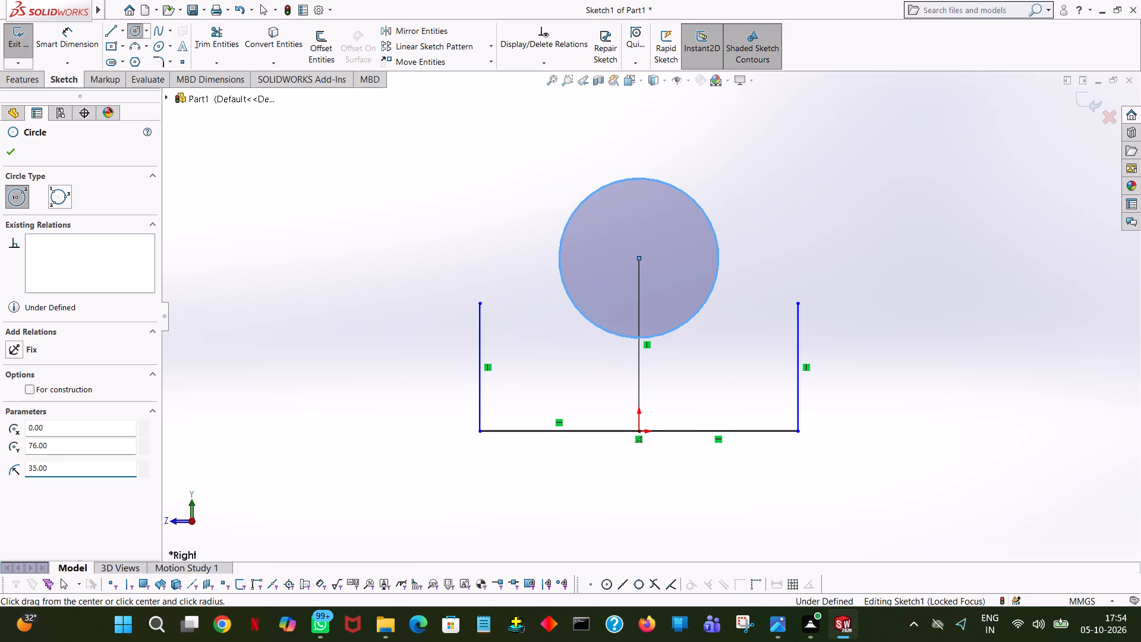
pyautogui.rightClick(641, 361)
pyautogui.click(667, 370)
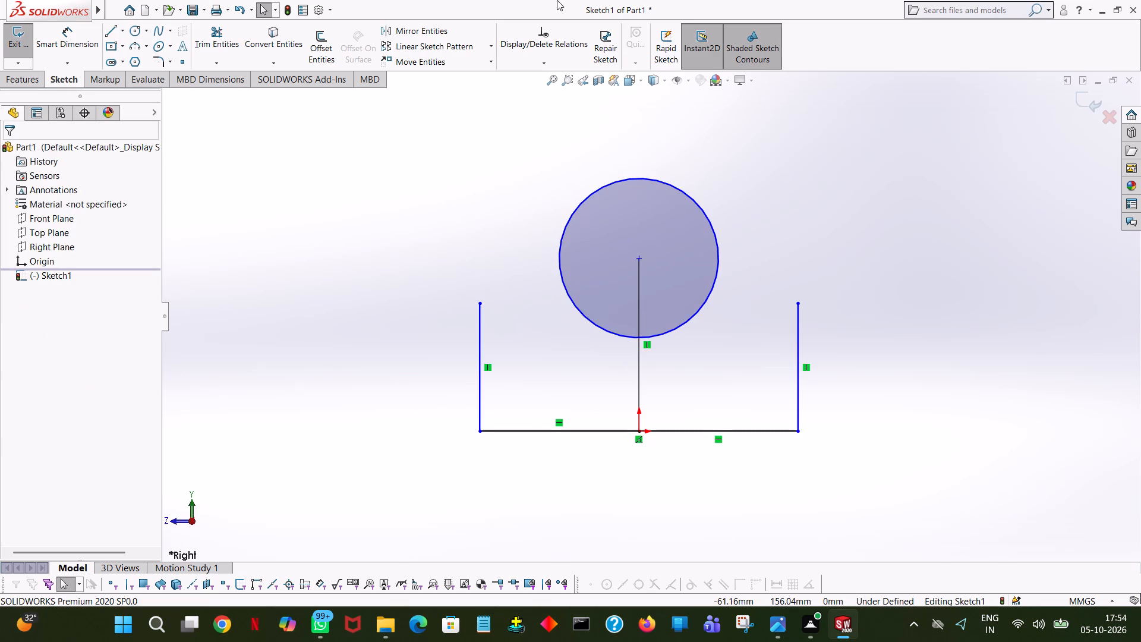
# Draw a 140 mm horizontal line joining the upper ends of the two vertical side lines.
pyautogui.click(105, 32)
pyautogui.click(480, 306)
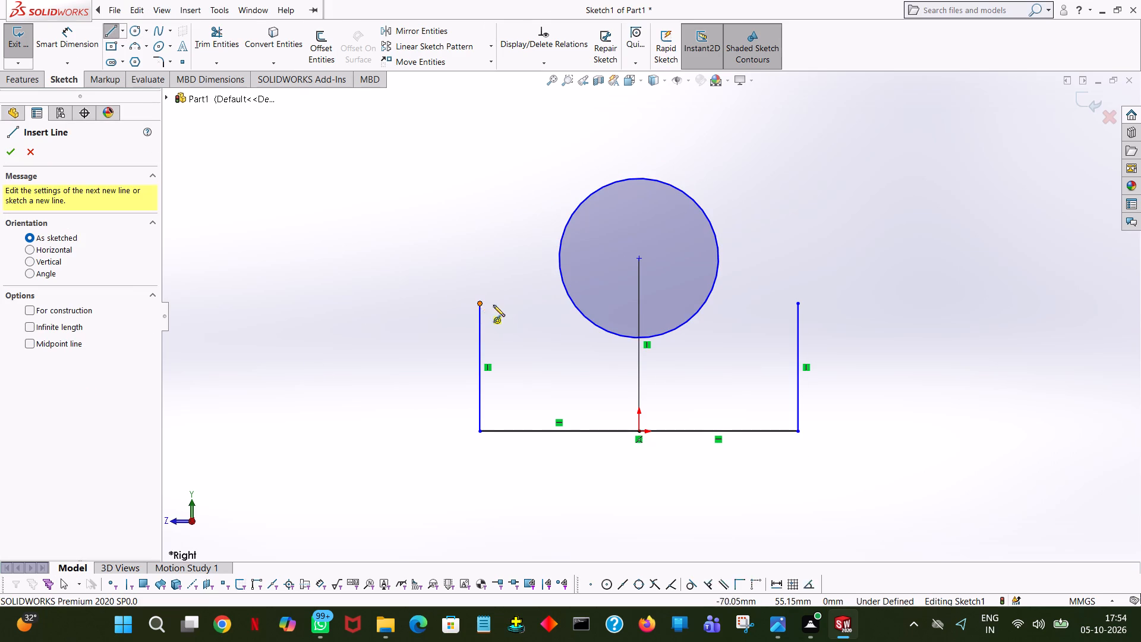
pyautogui.click(797, 302)
pyautogui.rightClick(797, 302)
pyautogui.click(817, 311)
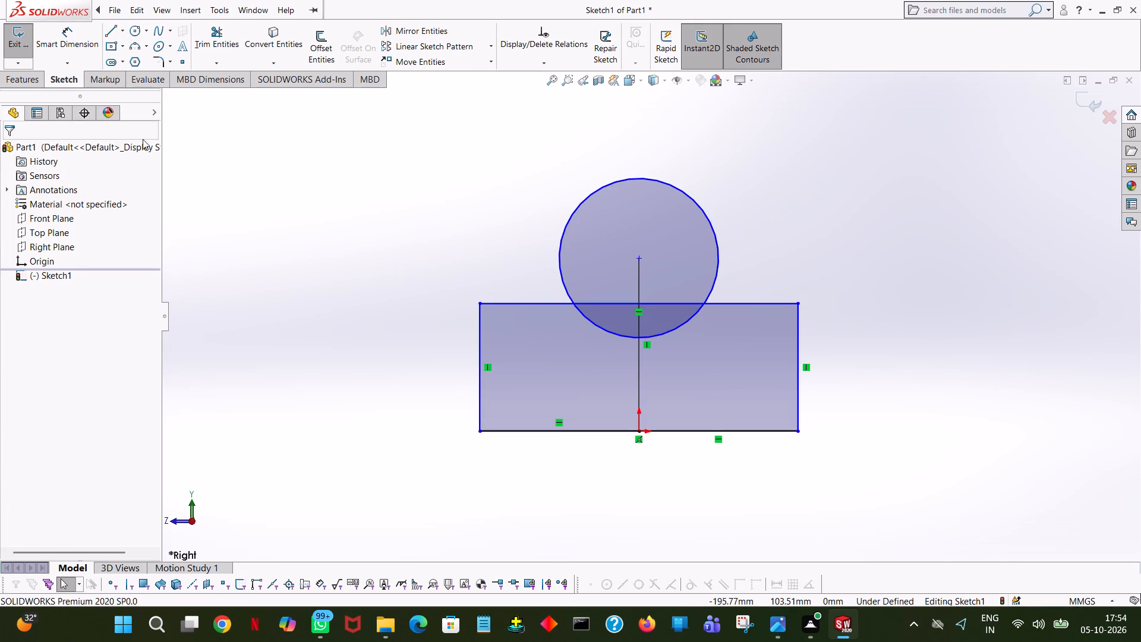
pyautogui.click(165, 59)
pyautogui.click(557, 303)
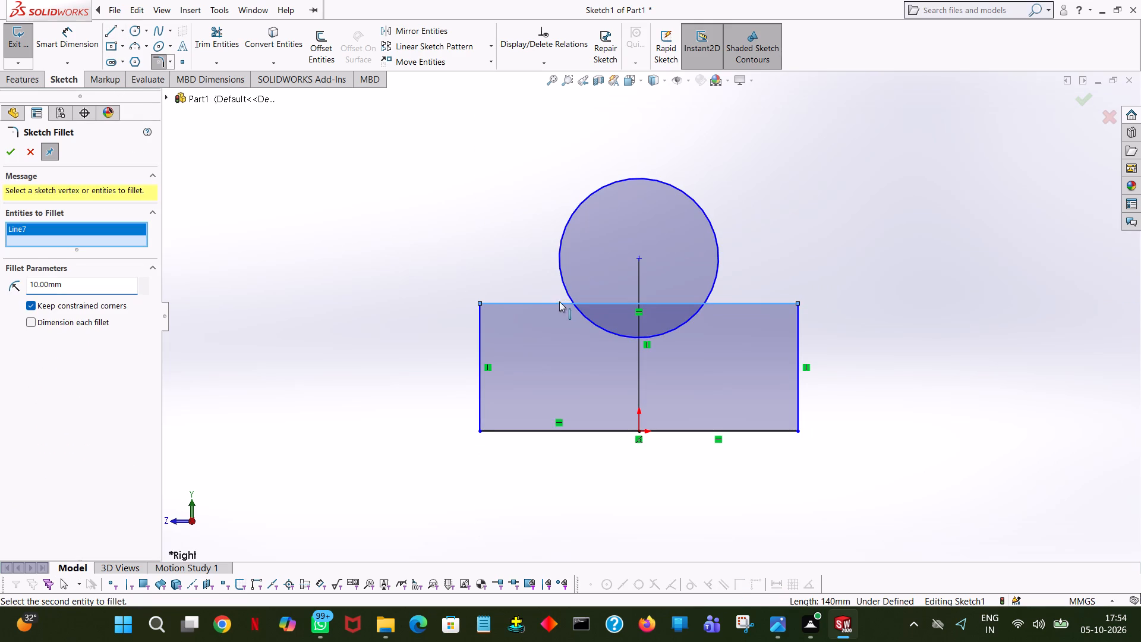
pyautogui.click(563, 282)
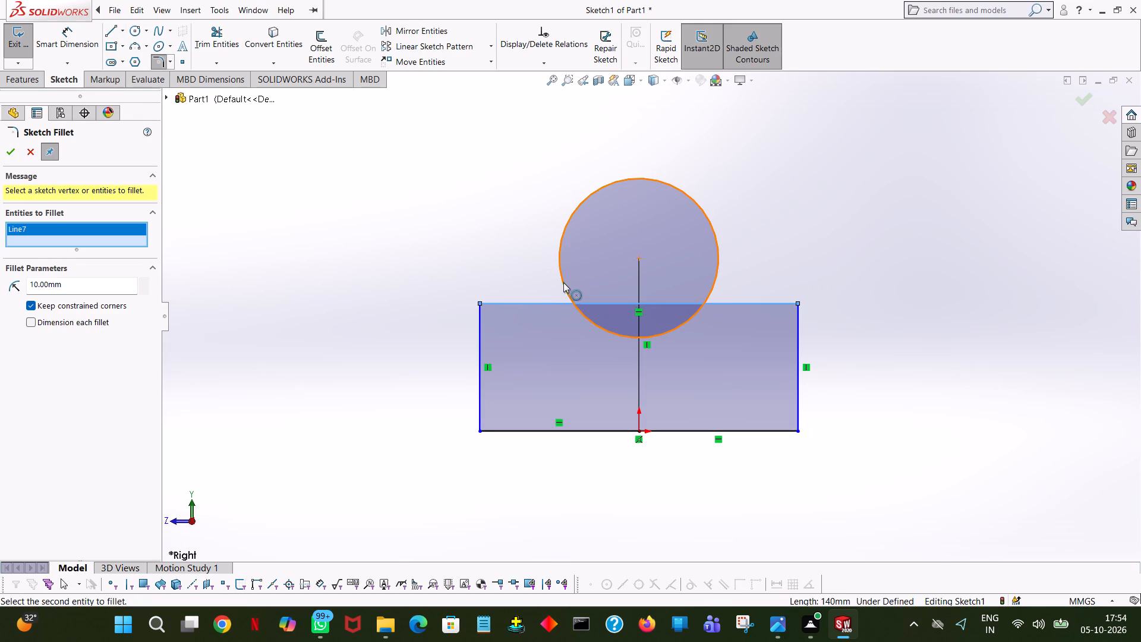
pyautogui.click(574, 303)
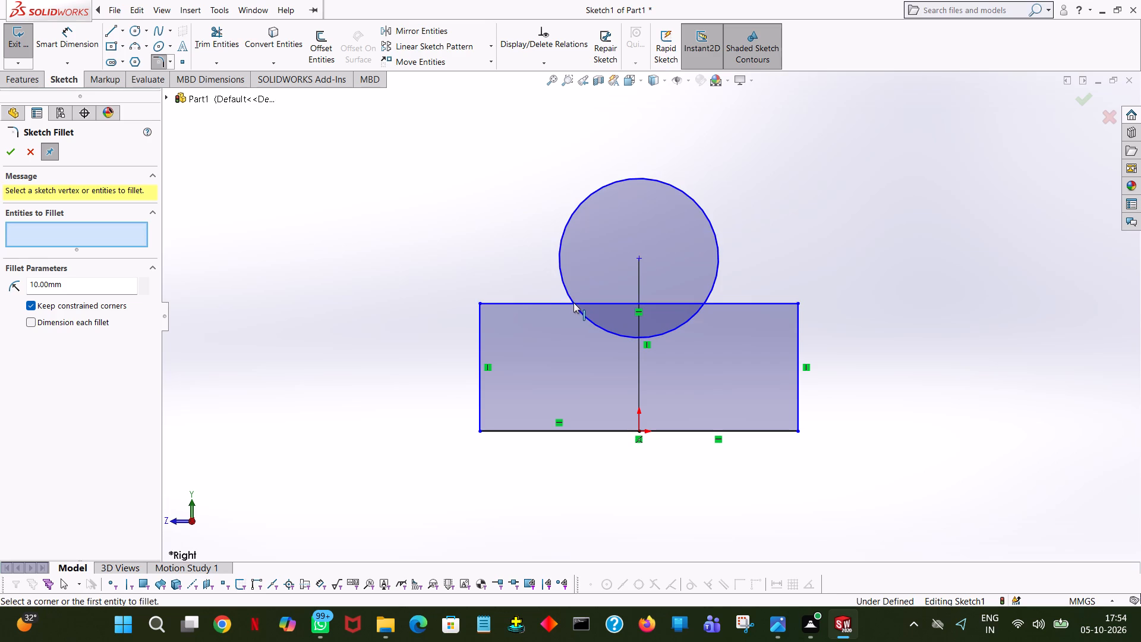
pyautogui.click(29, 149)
# Trim away the top line's portion inside the circle and the whole vertical line between the origin and circle centre.
pyautogui.click(225, 41)
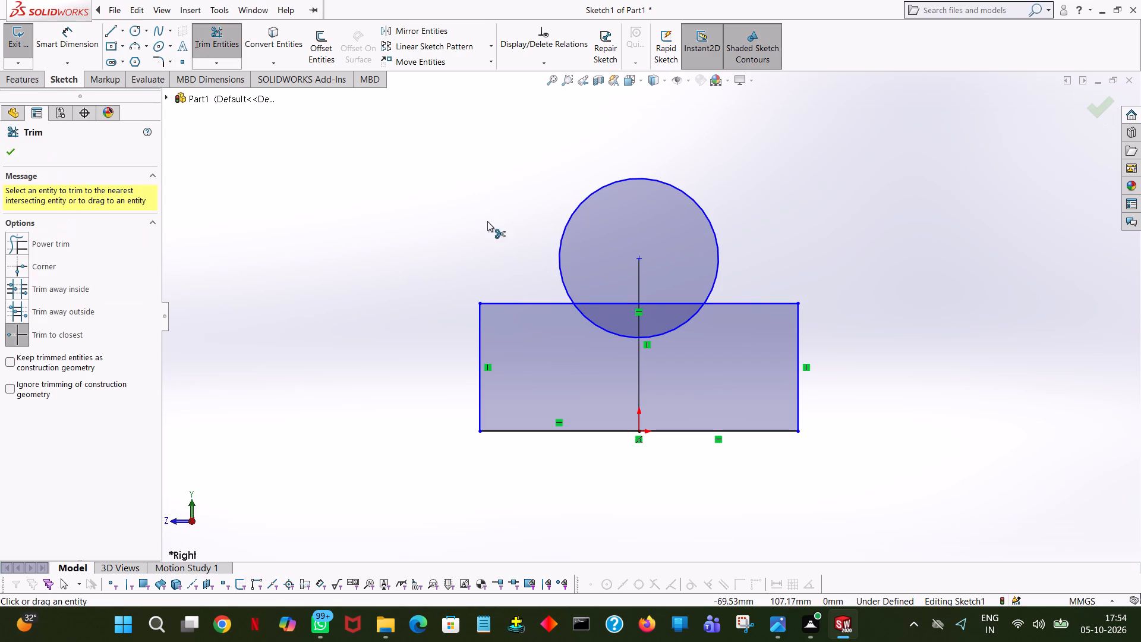
pyautogui.click(606, 303)
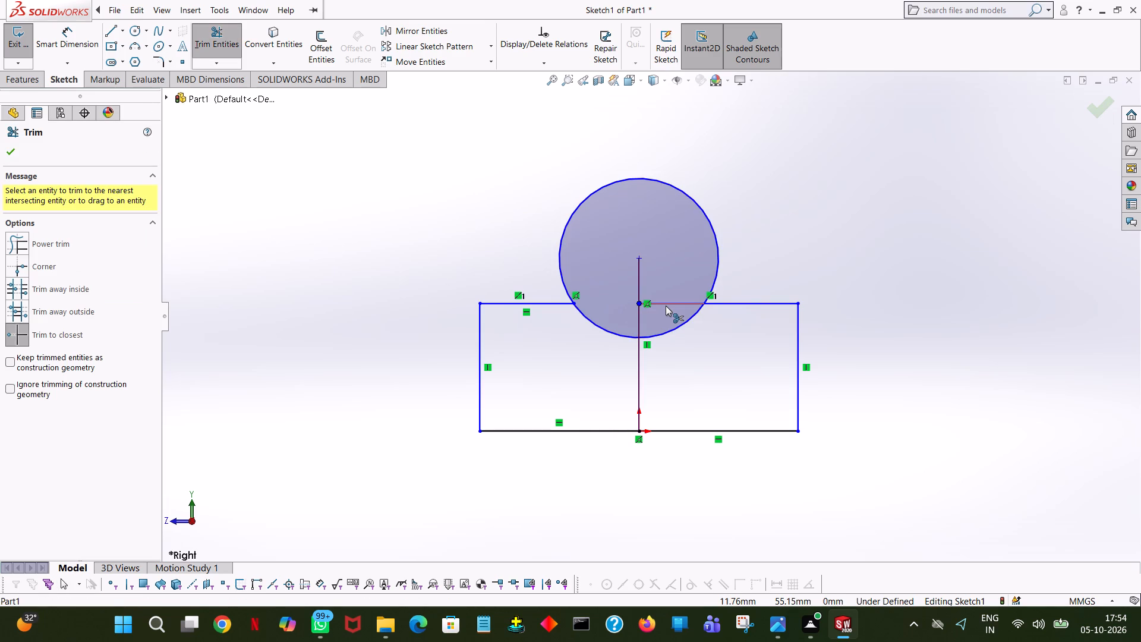
pyautogui.click(666, 306)
pyautogui.click(637, 310)
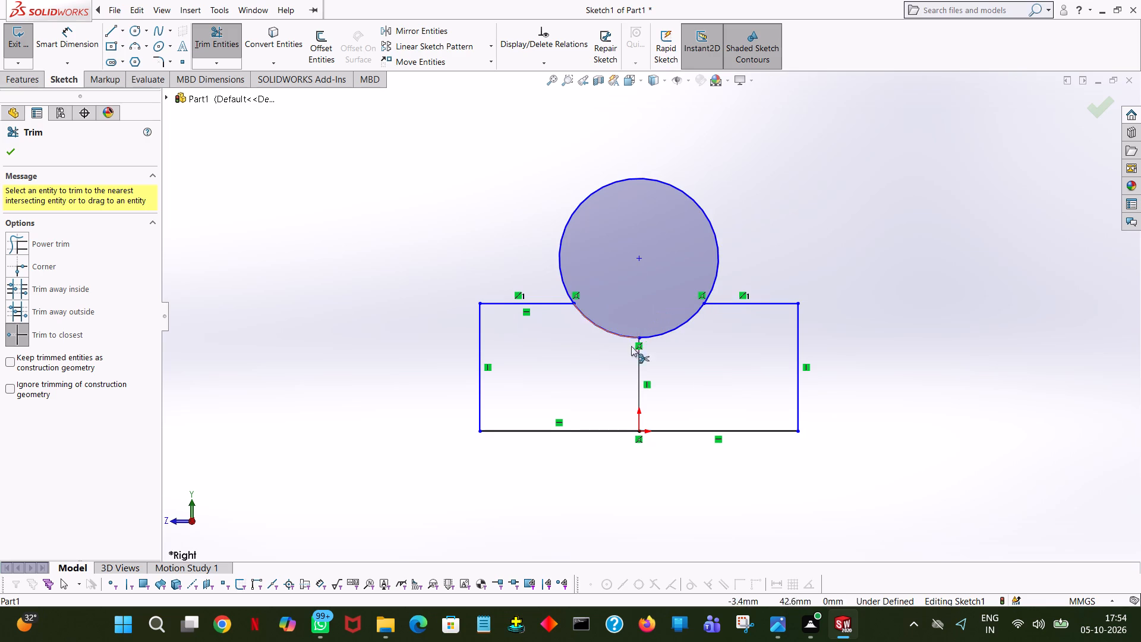
pyautogui.click(639, 368)
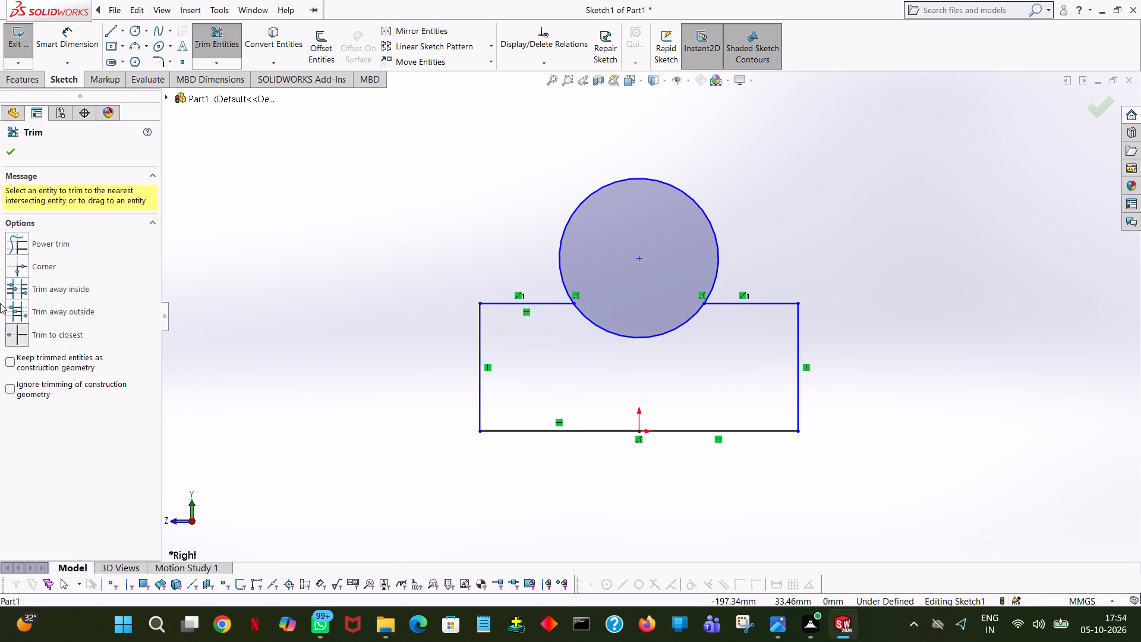
pyautogui.click(11, 156)
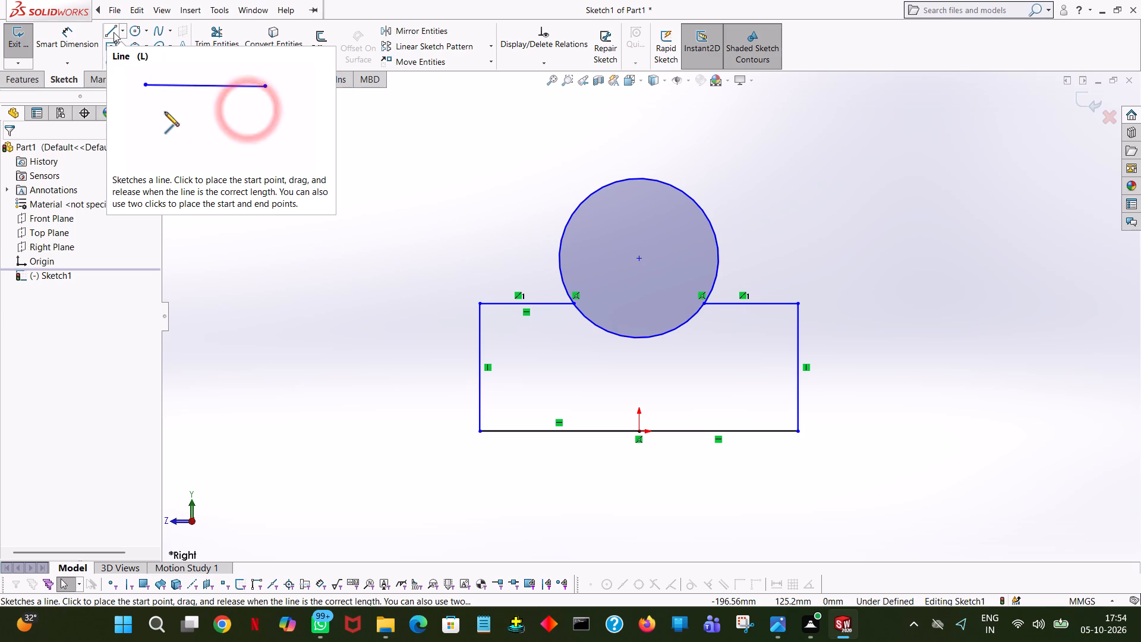
# Dimension the height of the profile's left vertical side line.
pyautogui.click(77, 38)
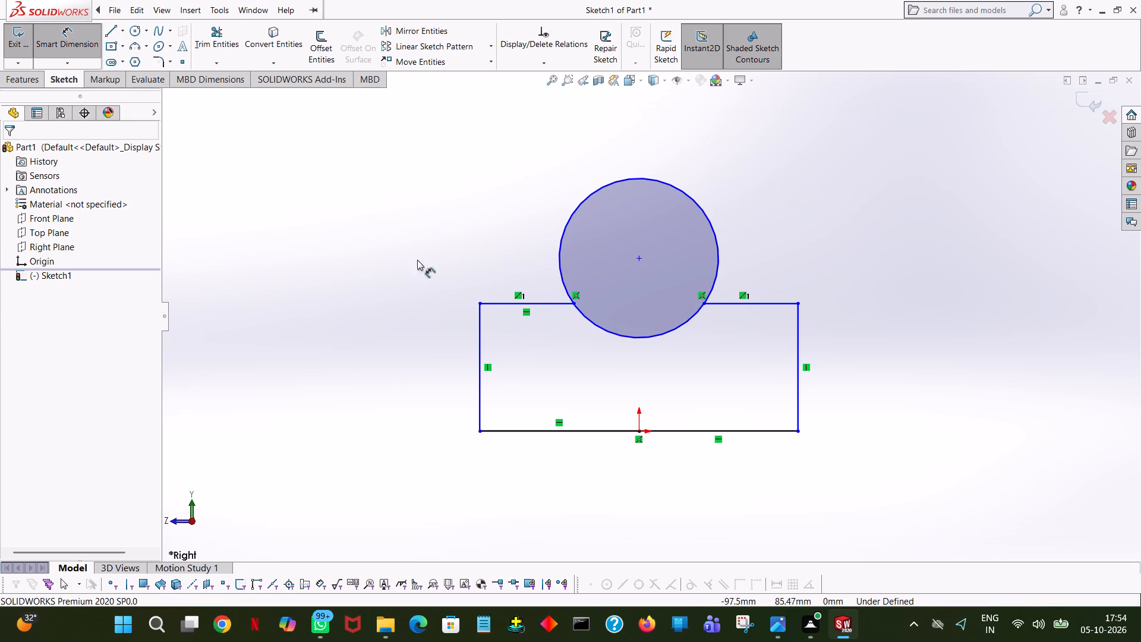
pyautogui.click(480, 369)
pyautogui.click(402, 376)
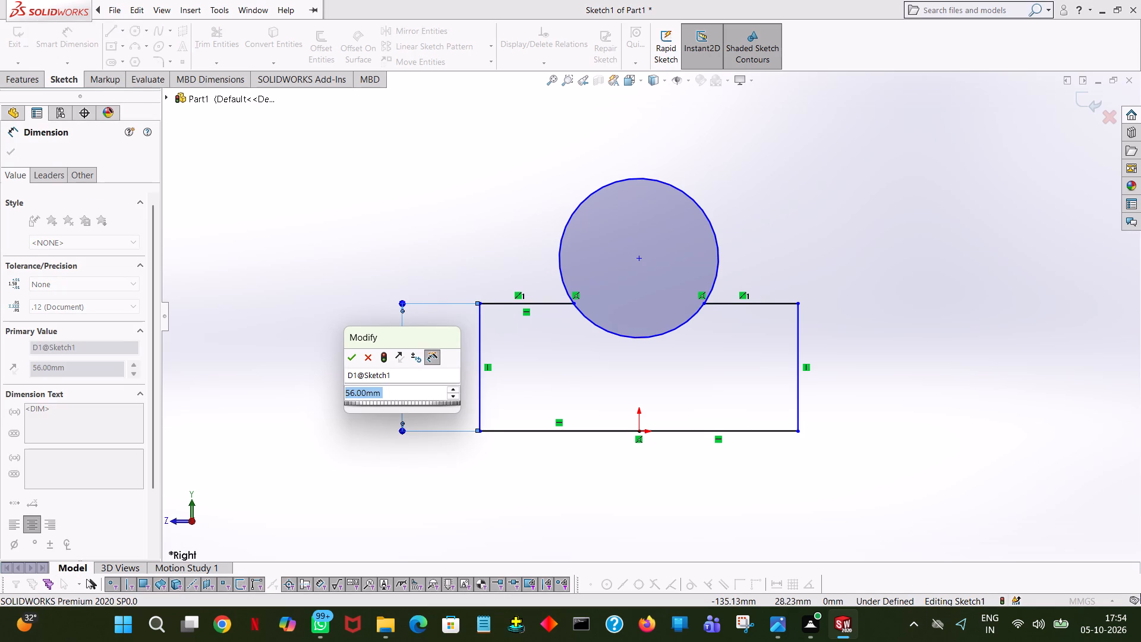
pyautogui.click(346, 355)
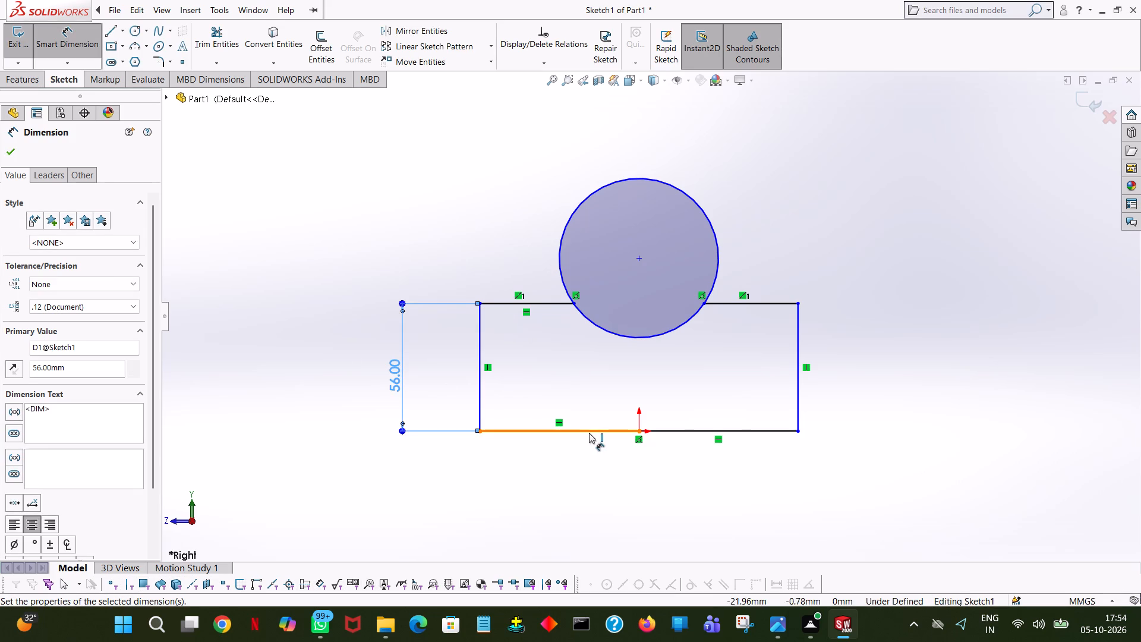
# Dimension the length of the base line running from the left corner to the origin.
pyautogui.click(589, 433)
pyautogui.click(589, 481)
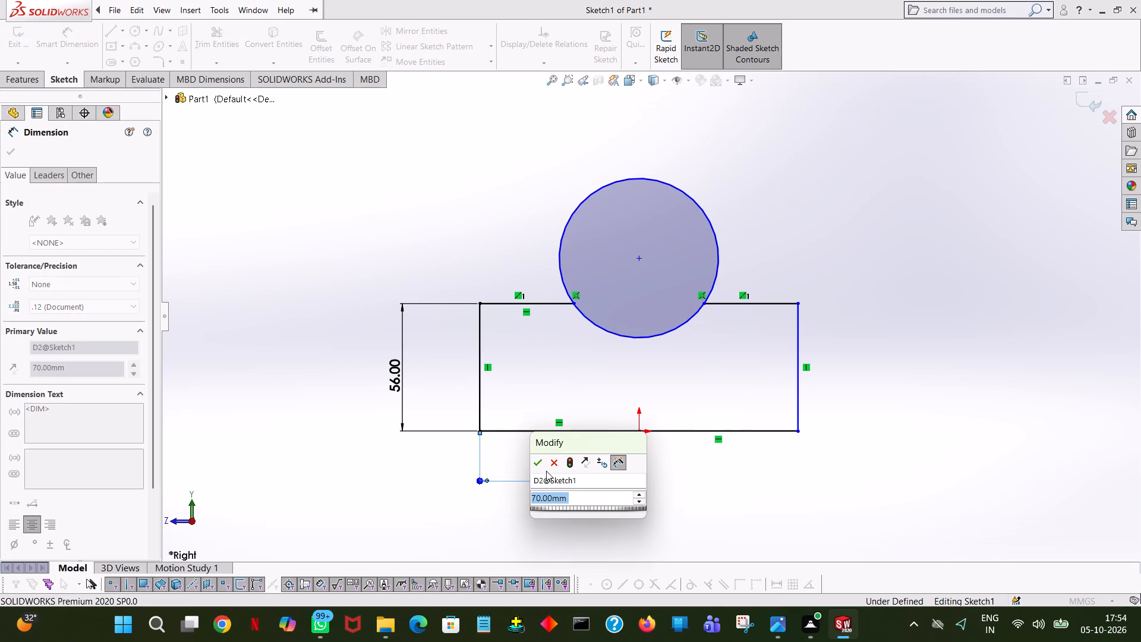
pyautogui.click(537, 470)
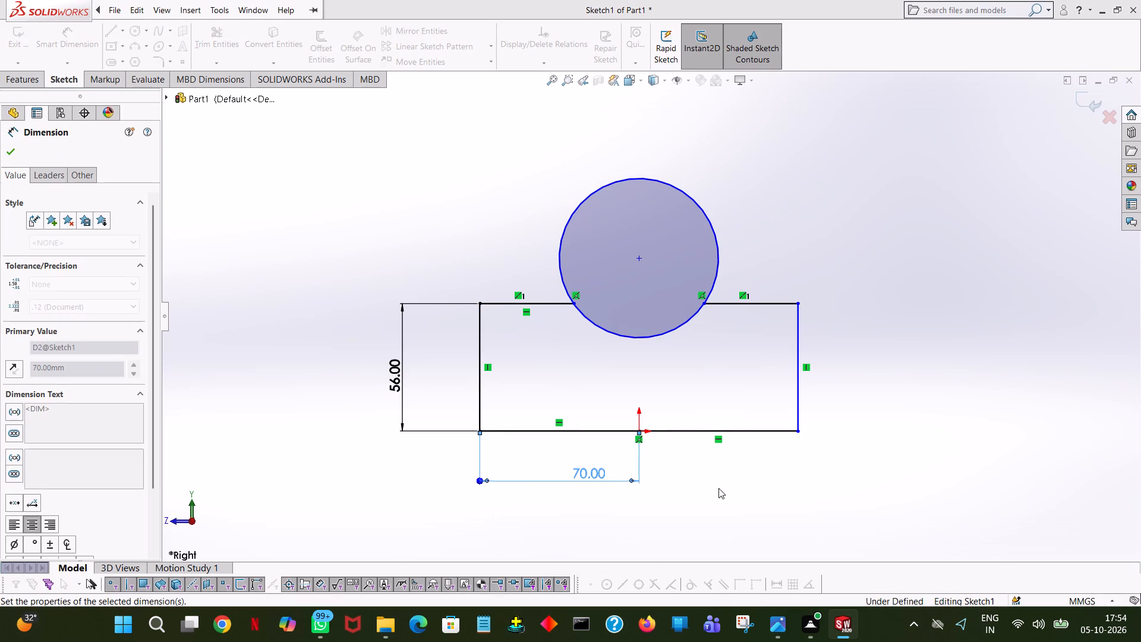
pyautogui.click(840, 355)
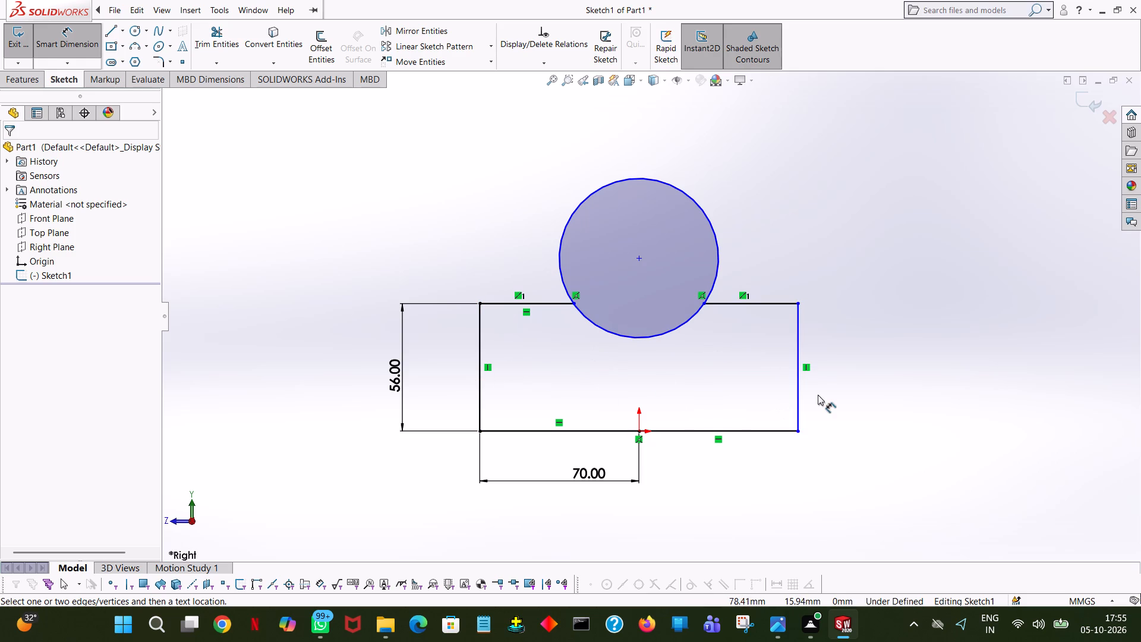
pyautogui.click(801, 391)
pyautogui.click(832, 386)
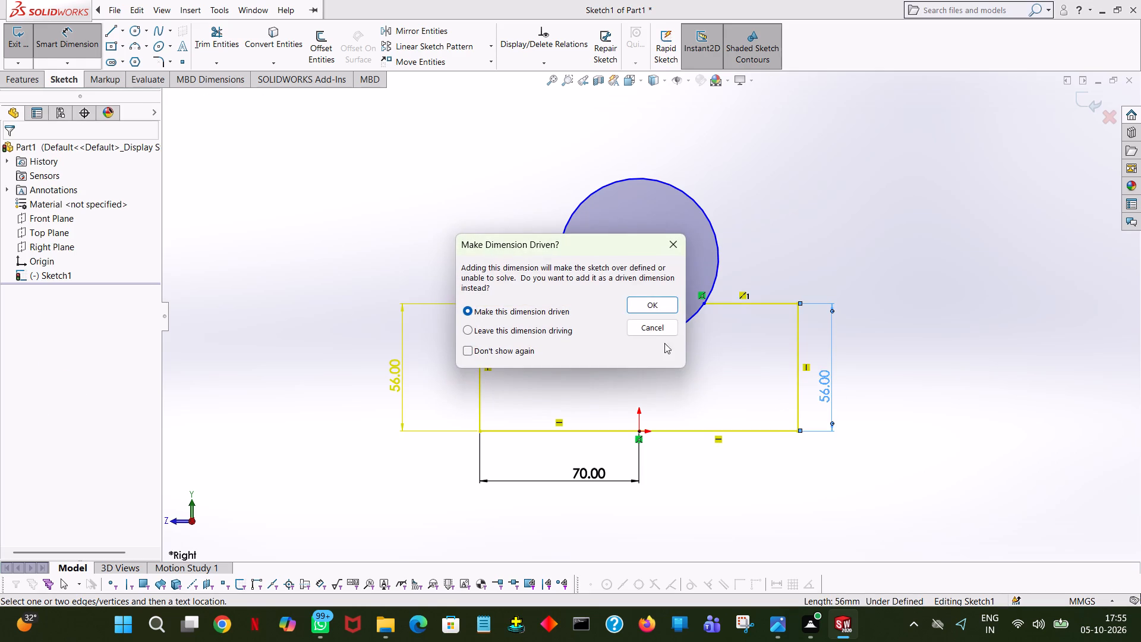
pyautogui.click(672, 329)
# Dimension the overall width between the two vertical side lines, placing it below the half-width dimension.
pyautogui.click(798, 359)
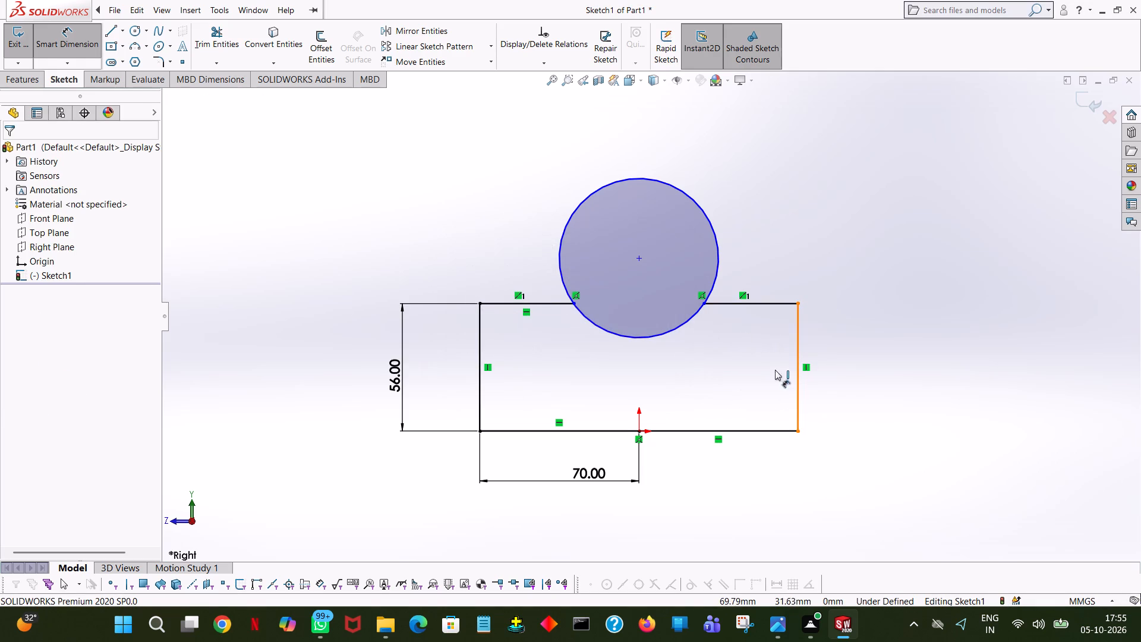
pyautogui.click(480, 386)
pyautogui.click(511, 515)
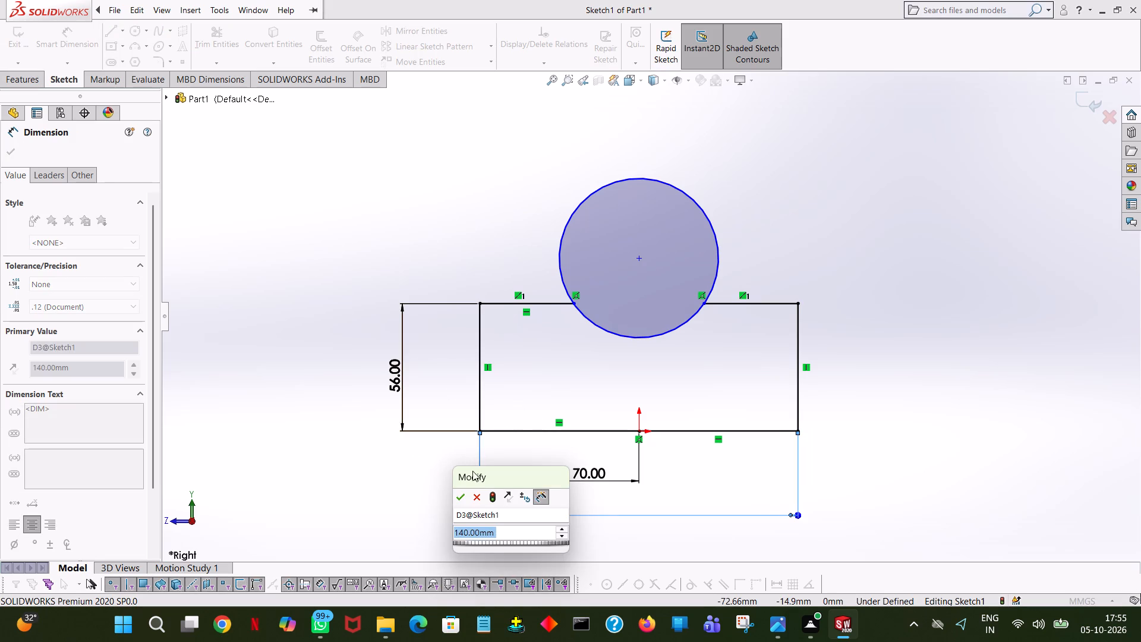
pyautogui.click(464, 496)
pyautogui.moveTo(406, 122); pyautogui.dragTo(409, 128)
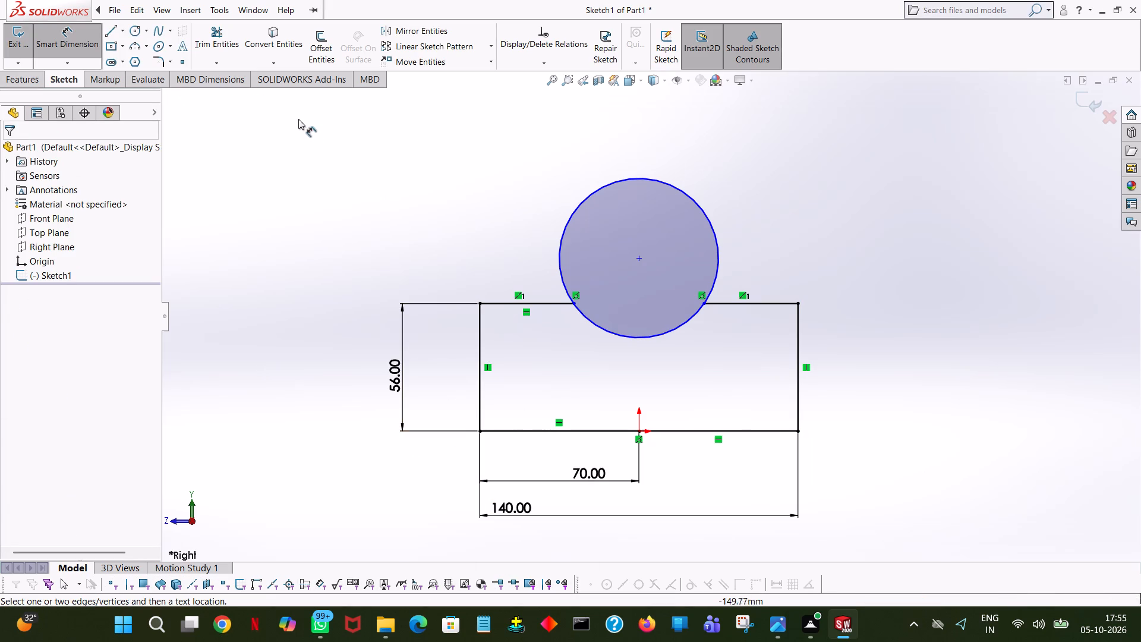
# Dimension the diameter of the large collar circle.
pyautogui.click(638, 178)
pyautogui.click(937, 197)
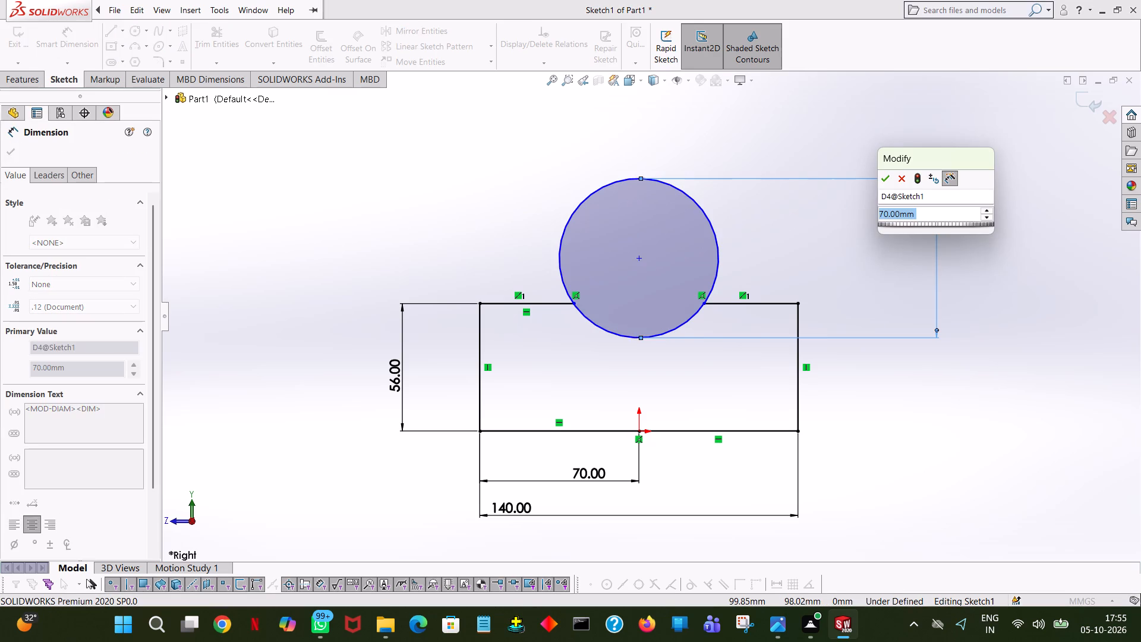
pyautogui.click(885, 180)
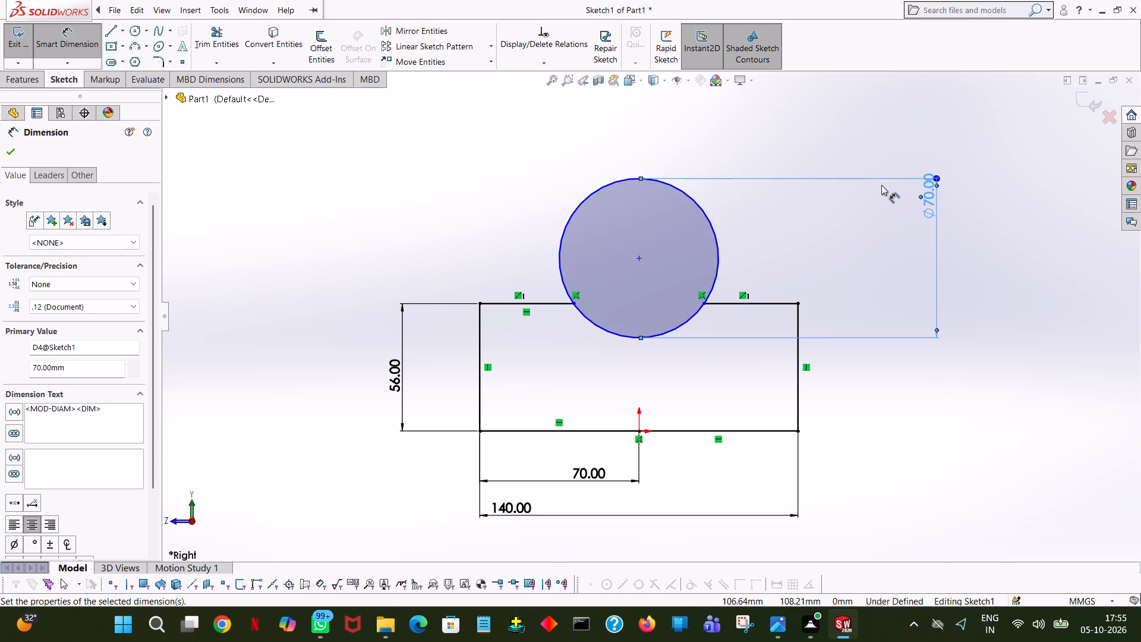
pyautogui.click(952, 129)
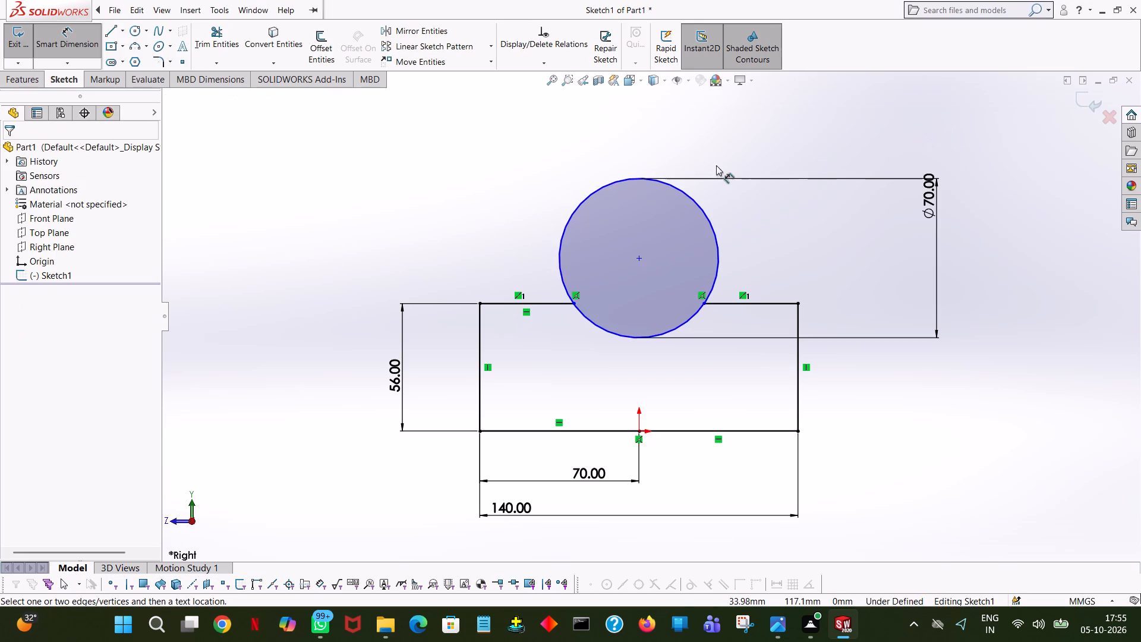
# Dimension the vertical distance from the origin to the centre of the large circle.
pyautogui.click(701, 213)
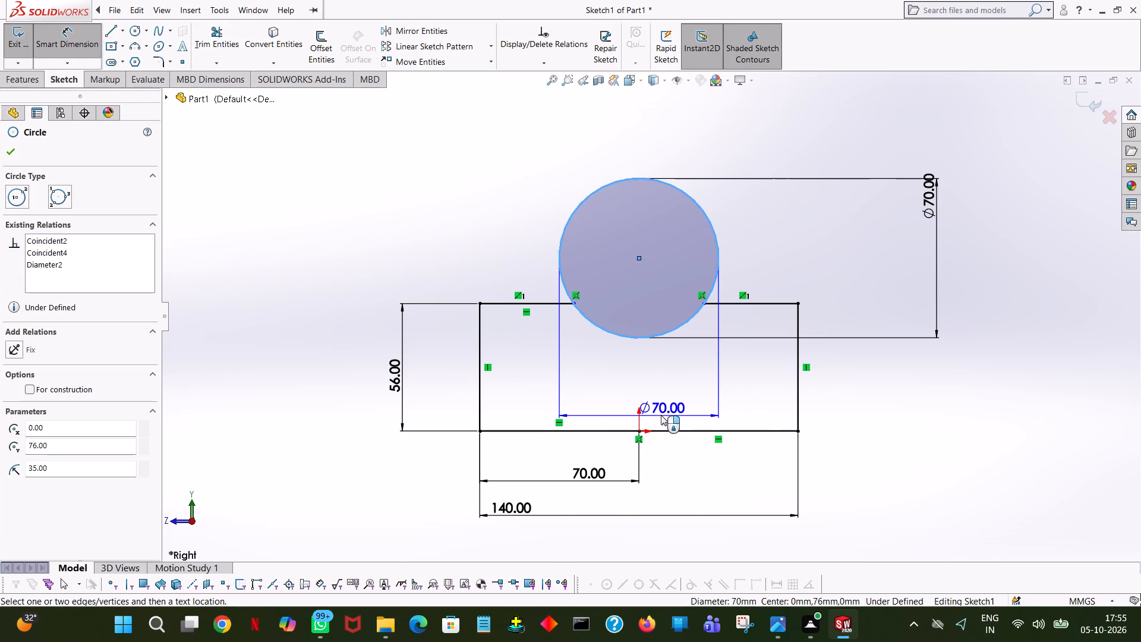
pyautogui.click(639, 431)
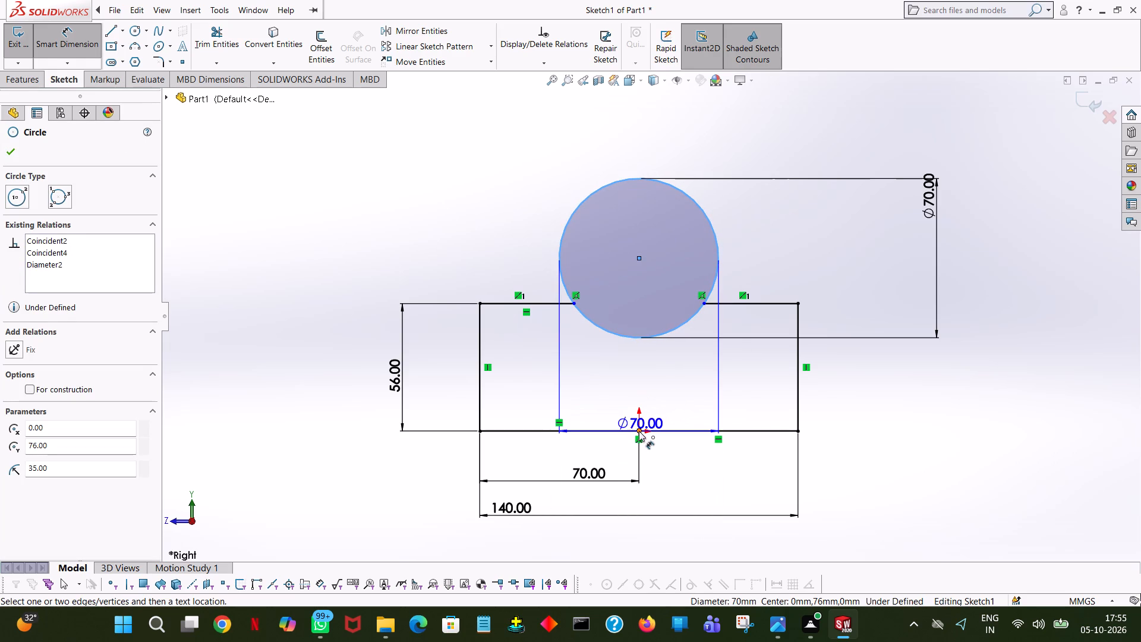
pyautogui.click(895, 414)
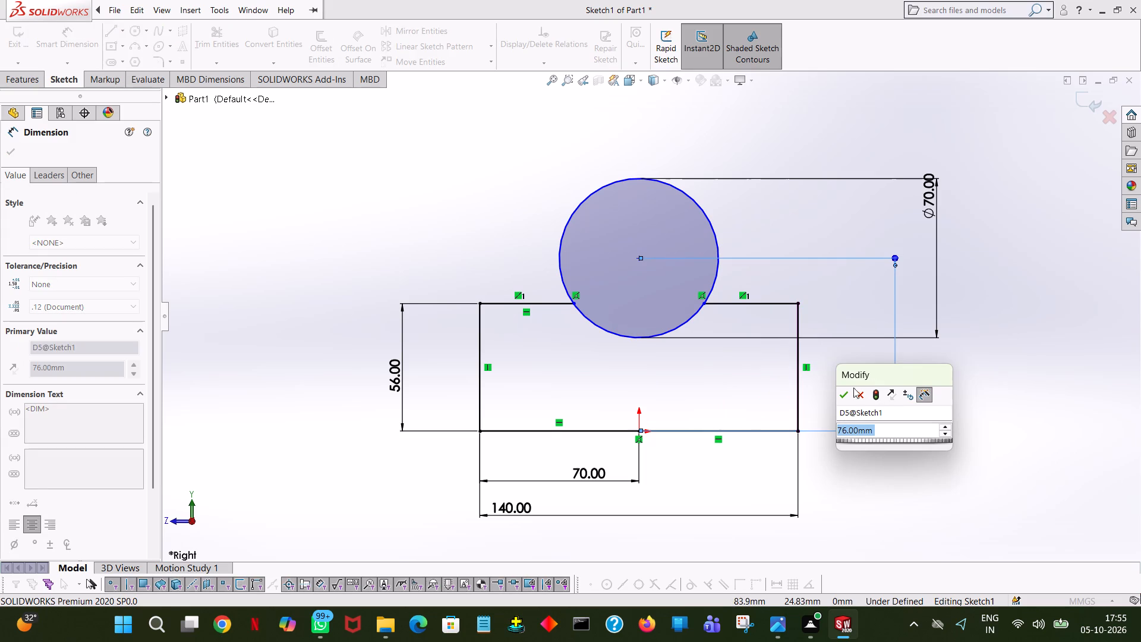
pyautogui.click(849, 395)
pyautogui.moveTo(1021, 244); pyautogui.dragTo(1025, 252)
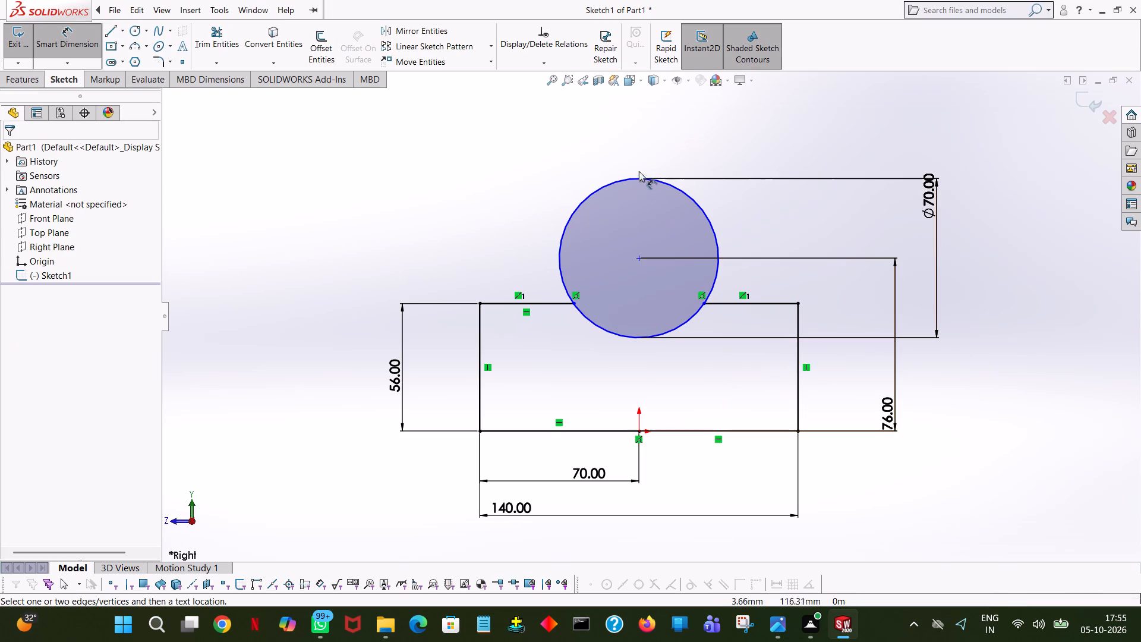
# Dimension the horizontal distance from the left vertical side line to the centre of the large circle.
pyautogui.click(622, 182)
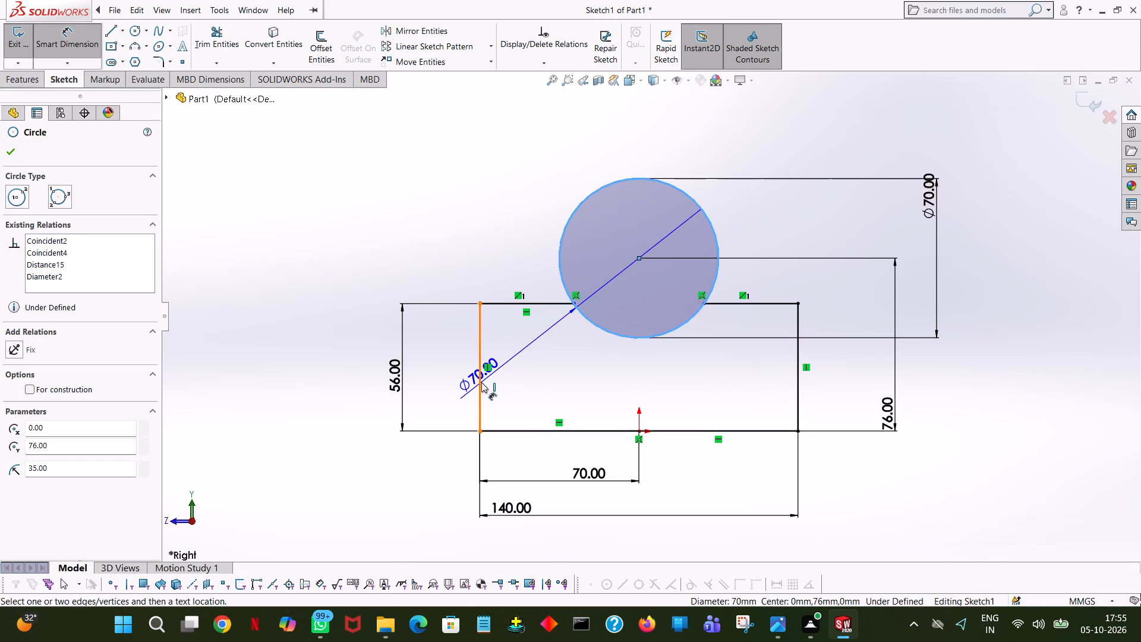
pyautogui.click(481, 382)
pyautogui.click(340, 267)
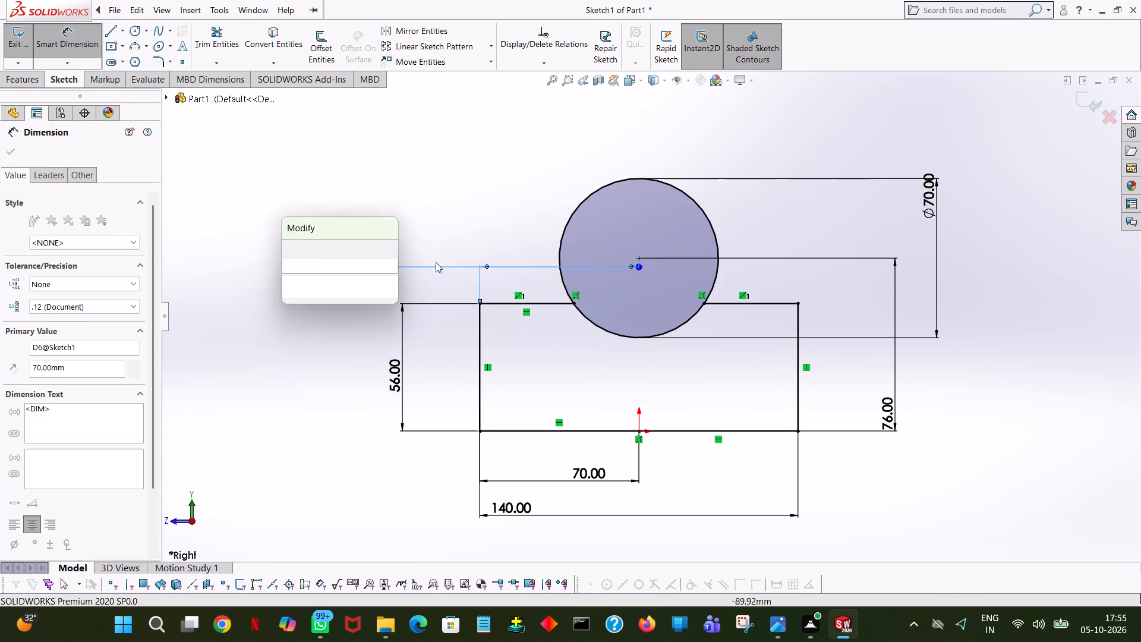
pyautogui.click(283, 244)
pyautogui.click(551, 142)
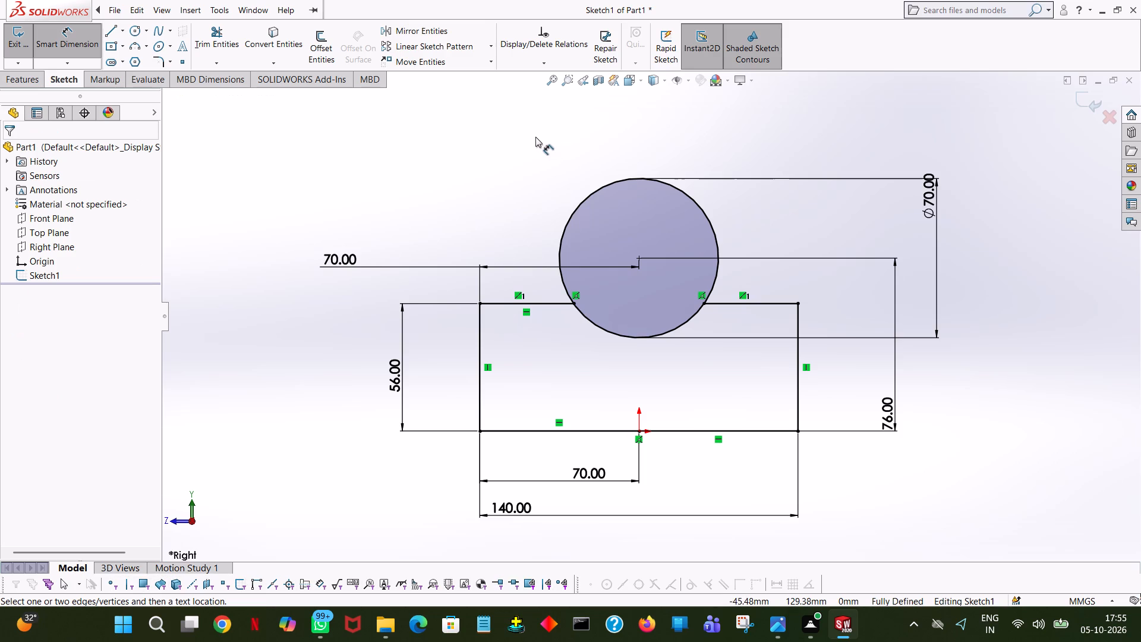
# Draw a perimeter circle of radius 15 mm tangent to the left top line segment and the large circle.
pyautogui.click(146, 29)
pyautogui.click(155, 64)
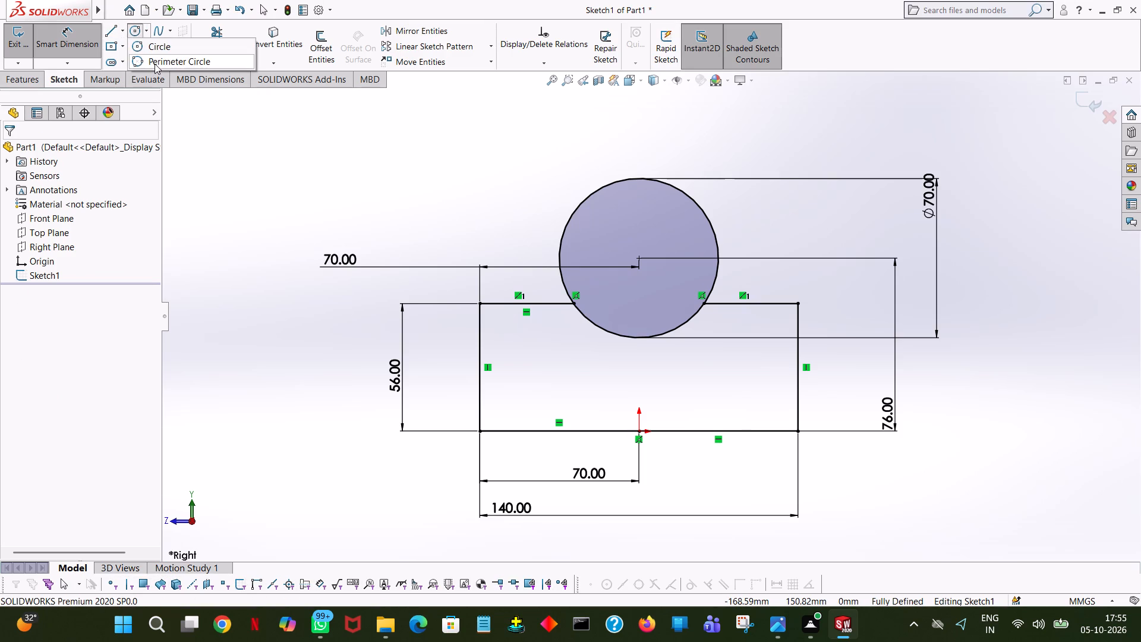
pyautogui.click(549, 304)
pyautogui.click(563, 276)
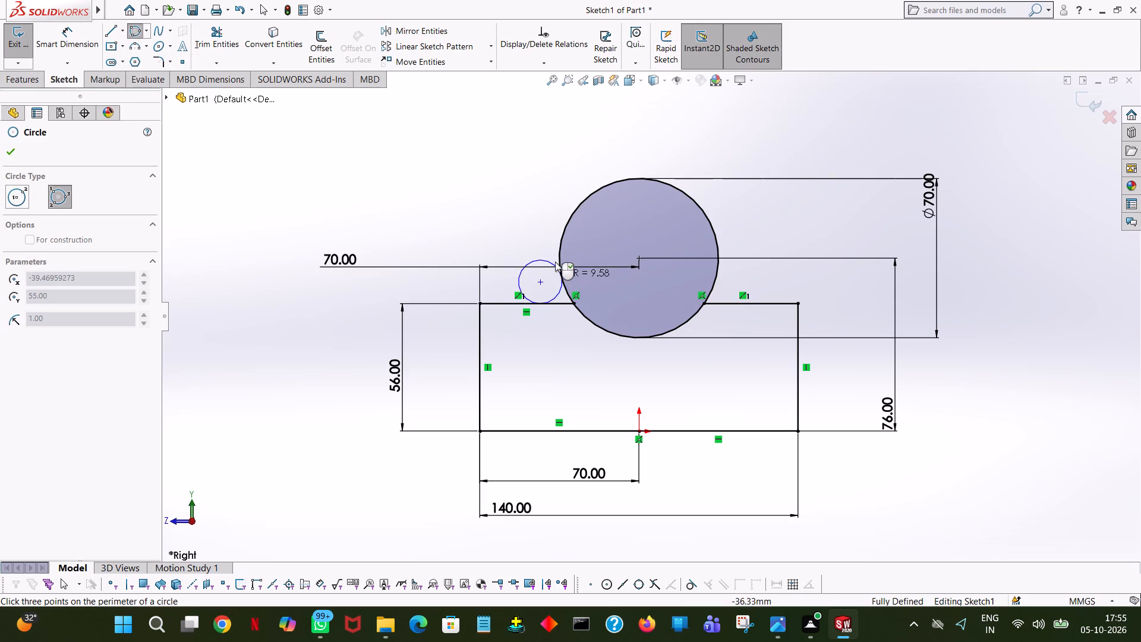
pyautogui.click(500, 220)
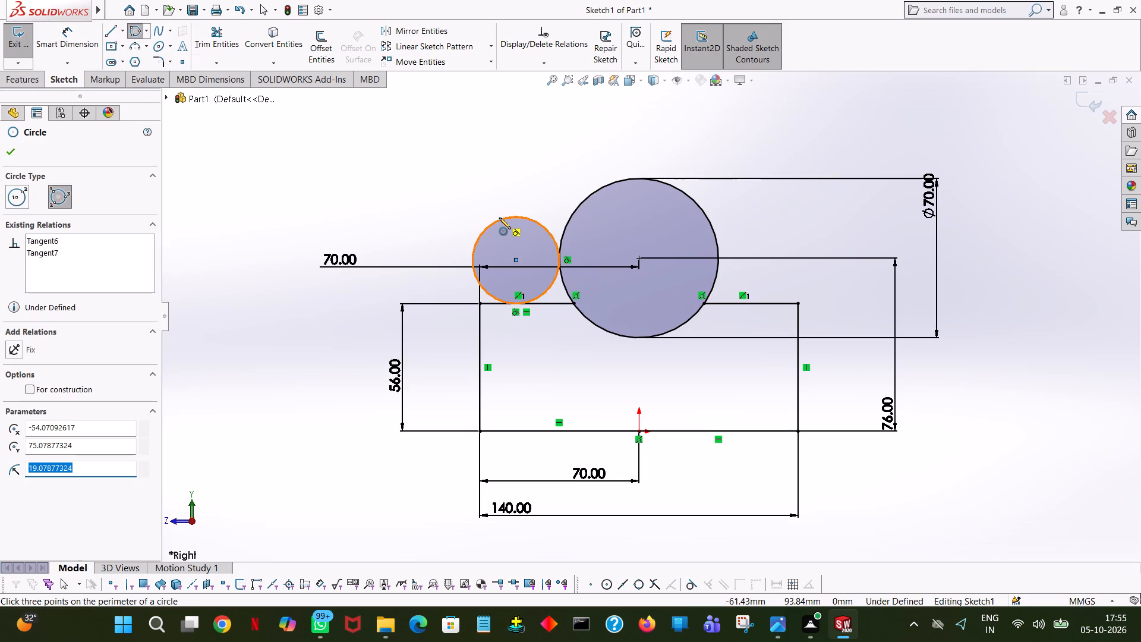
pyautogui.write('15')
pyautogui.press('Return')
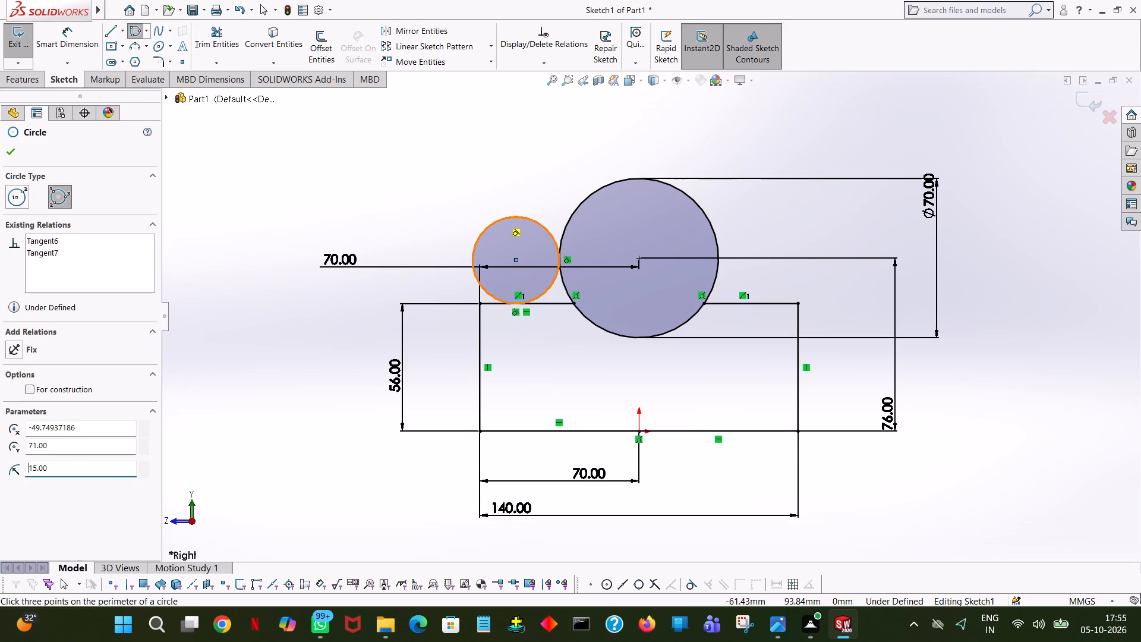
pyautogui.click(7, 149)
pyautogui.click(369, 122)
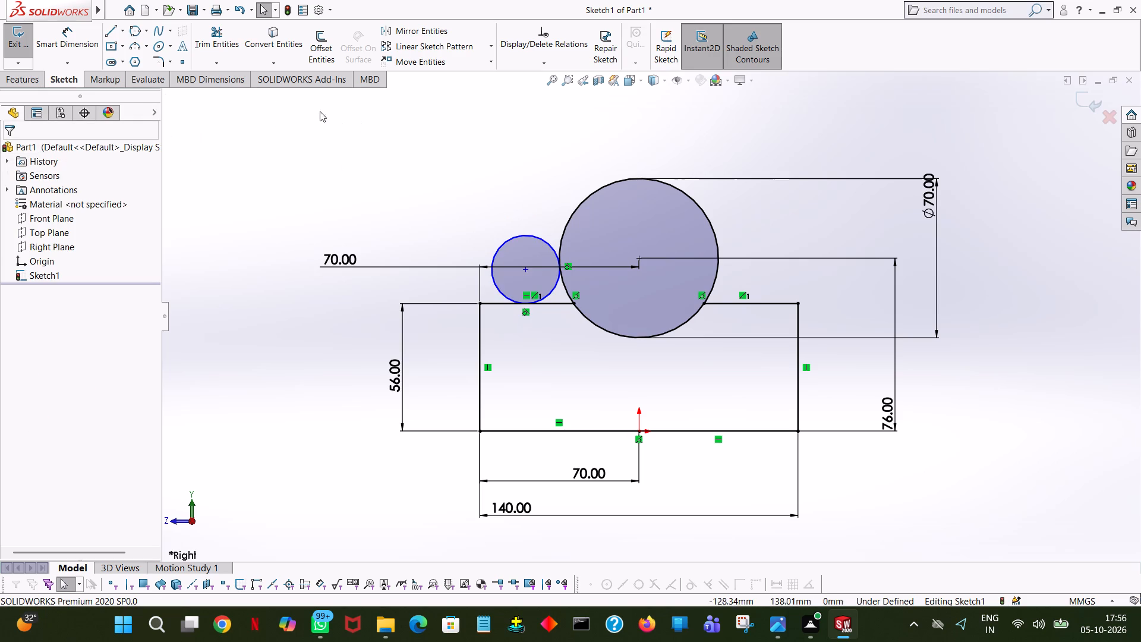
# Draw a perimeter circle of radius 15 mm tangent to the right top line segment and the large circle.
pyautogui.click(140, 34)
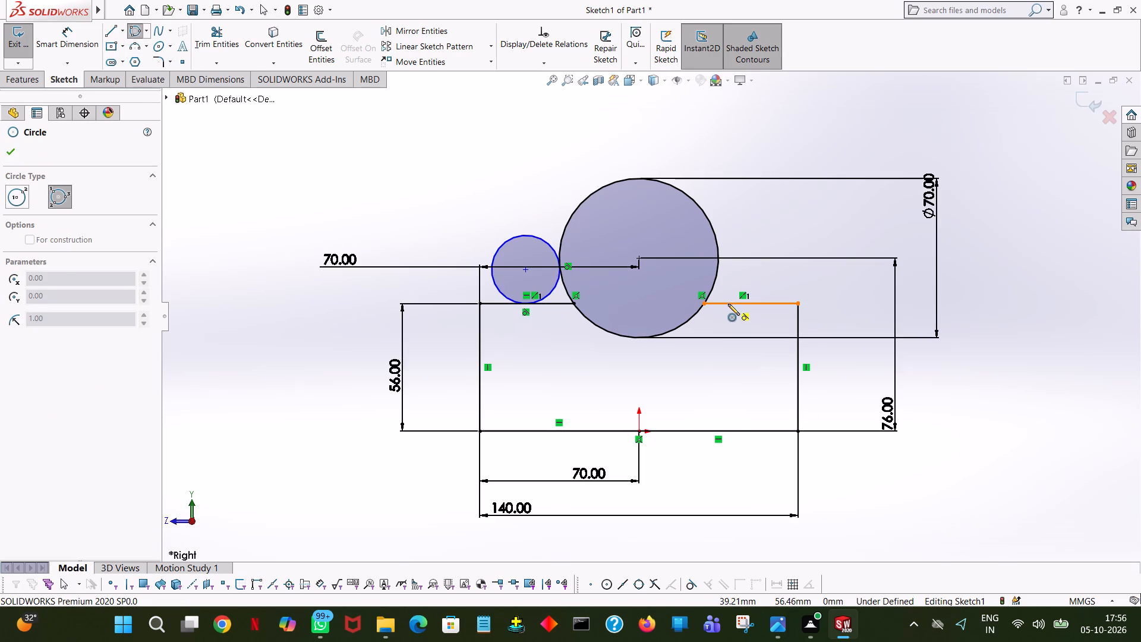
pyautogui.click(728, 304)
pyautogui.click(720, 272)
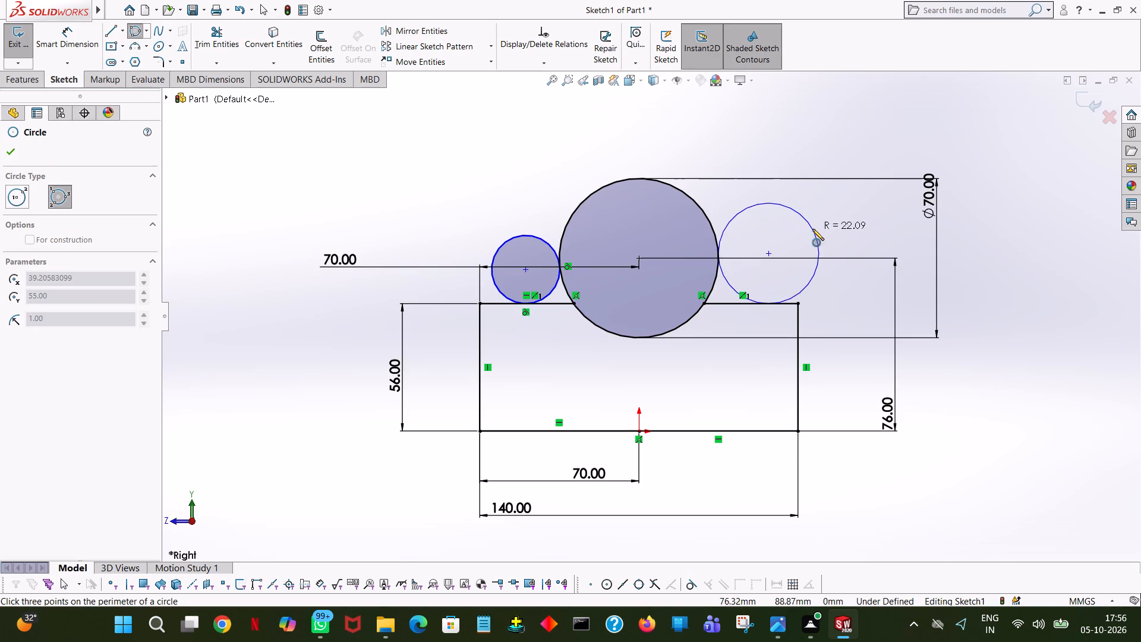
pyautogui.click(812, 229)
pyautogui.write('15')
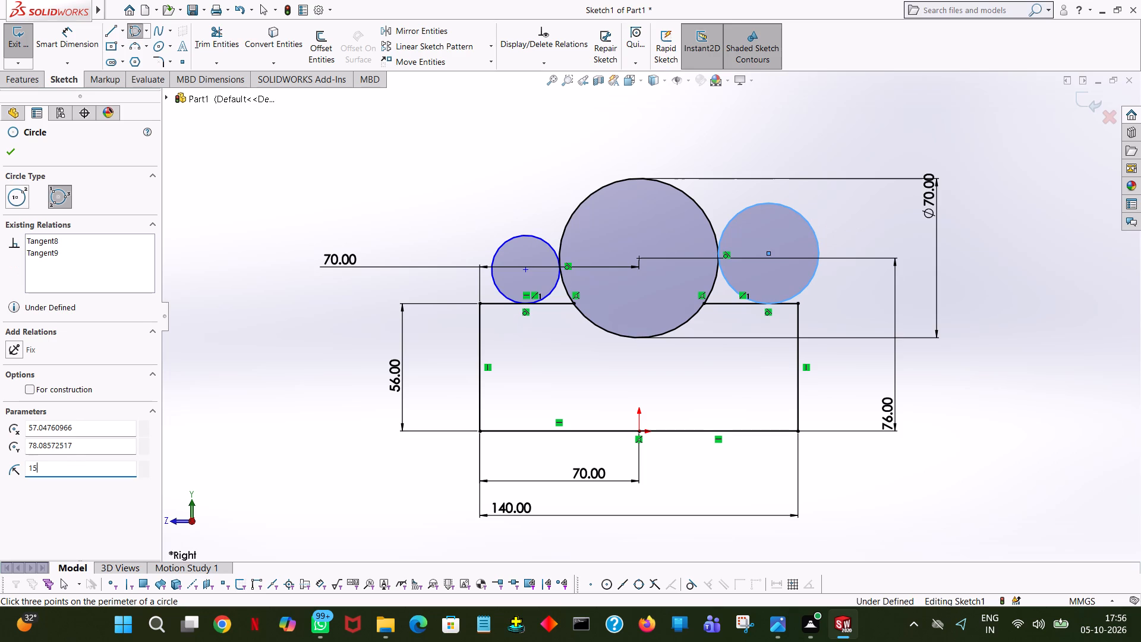
pyautogui.press('Return')
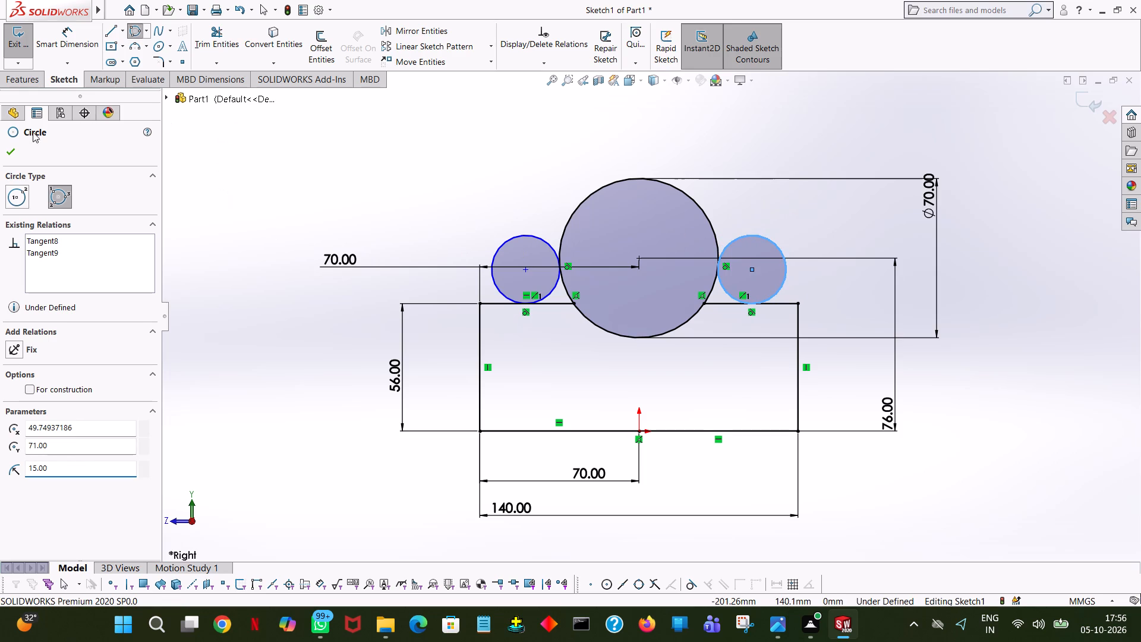
pyautogui.click(9, 146)
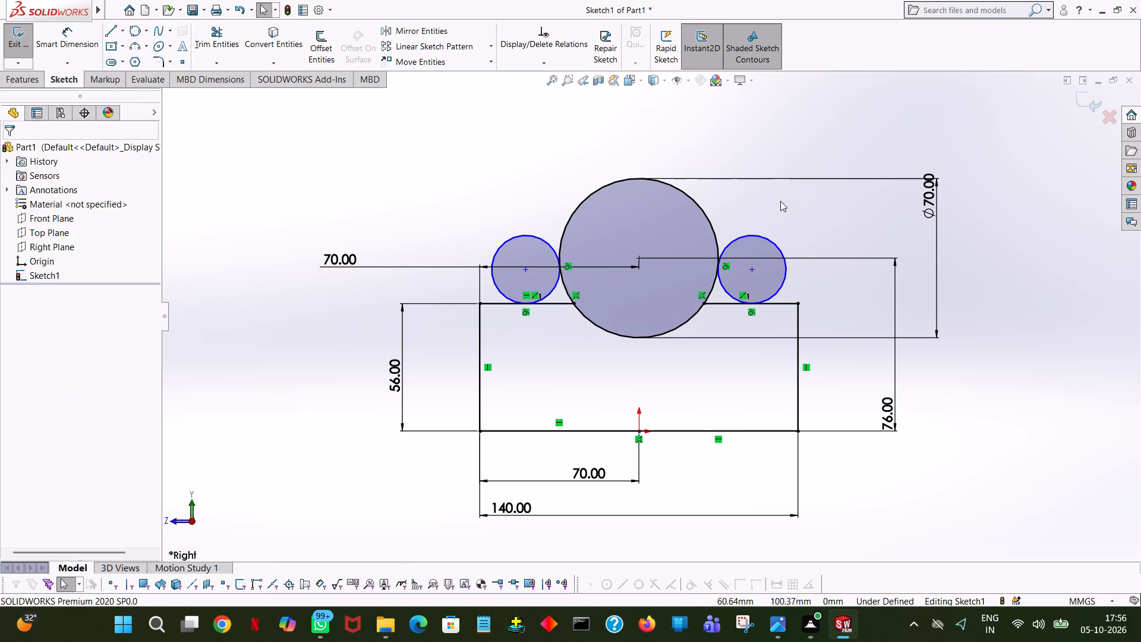
pyautogui.click(781, 199)
pyautogui.click(544, 148)
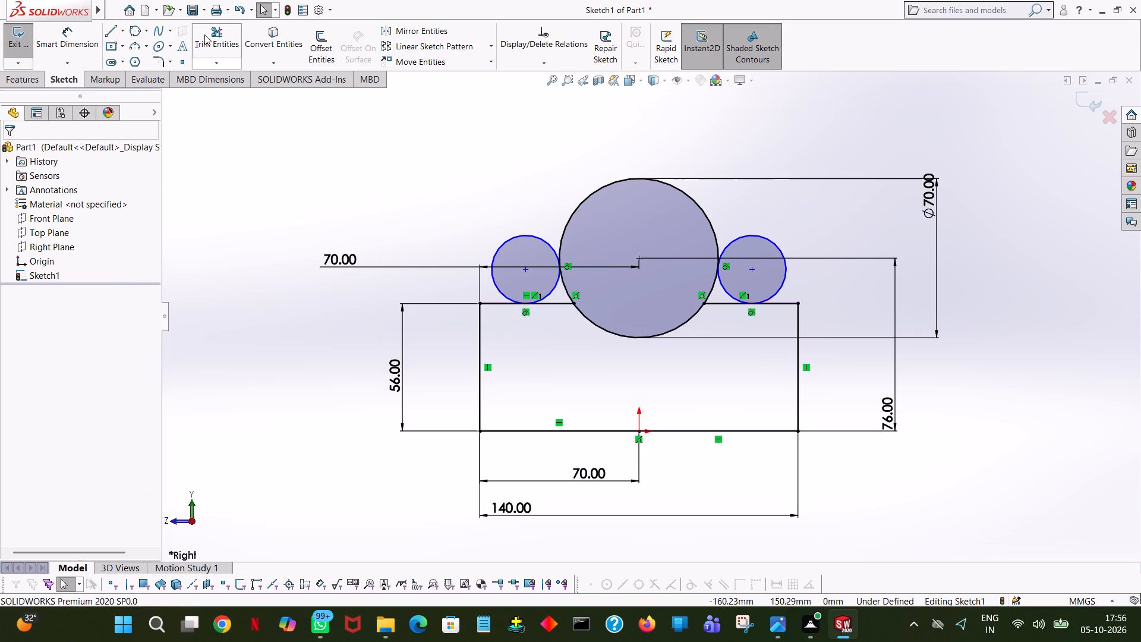
# Trim the three circles and the overhanging top line ends to leave one closed outline with a rounded top and two blend arcs.
pyautogui.click(213, 29)
pyautogui.click(511, 237)
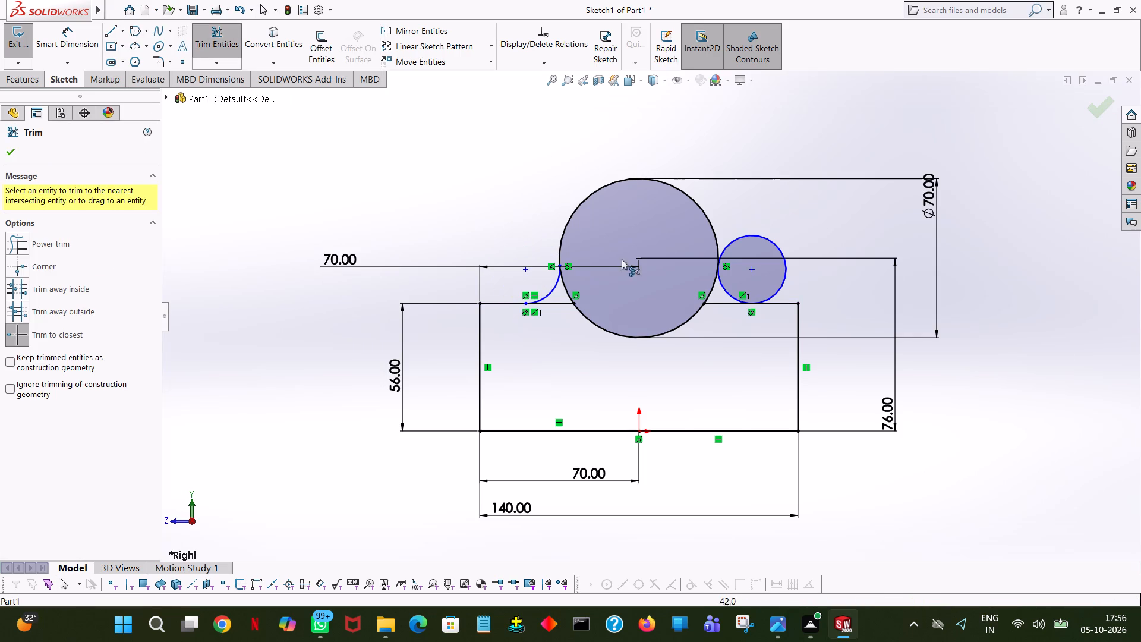
pyautogui.click(777, 244)
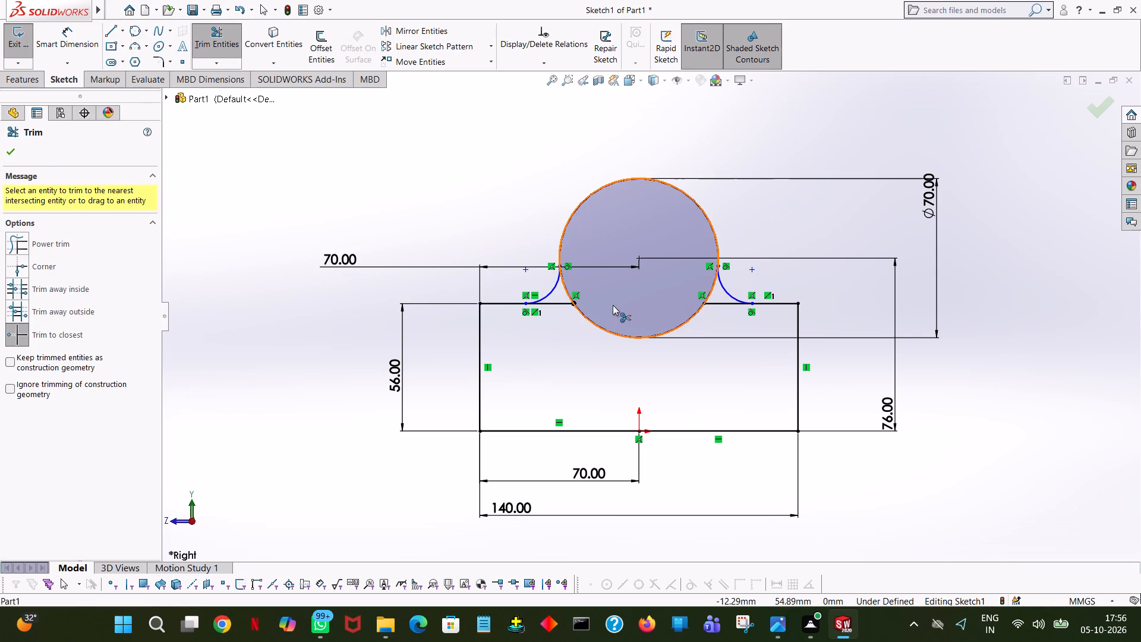
pyautogui.click(724, 303)
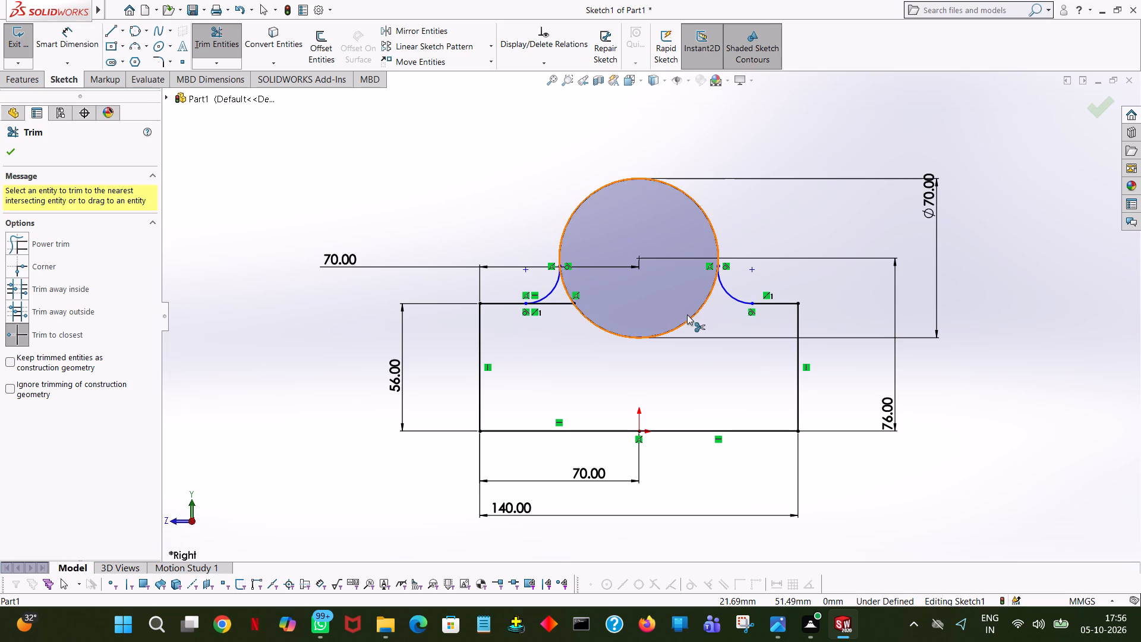
pyautogui.click(688, 318)
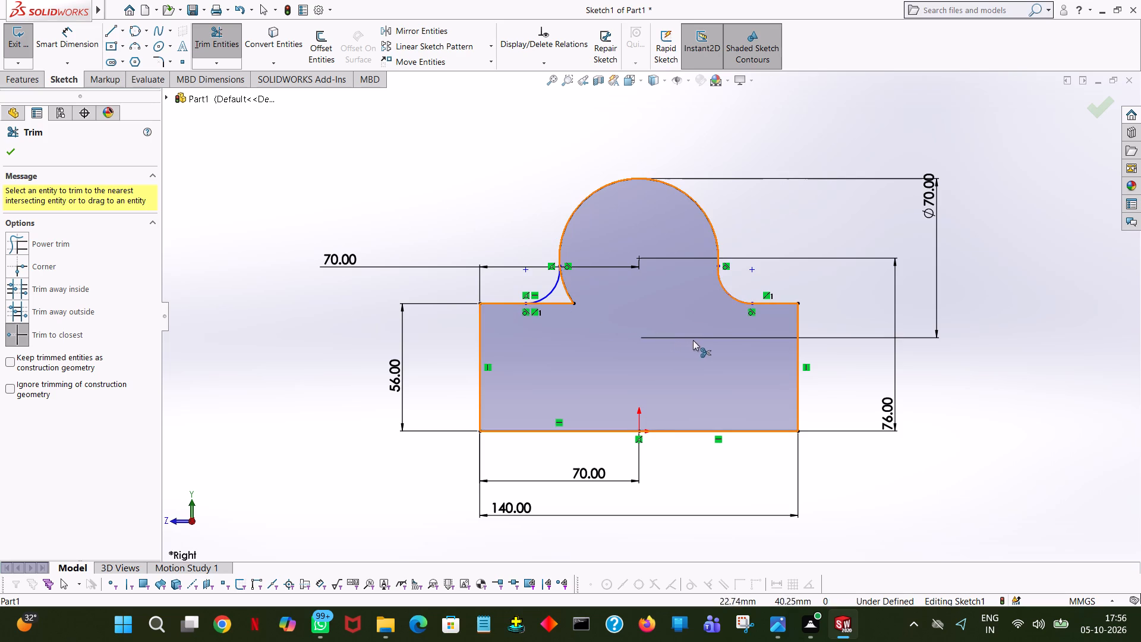
pyautogui.click(566, 289)
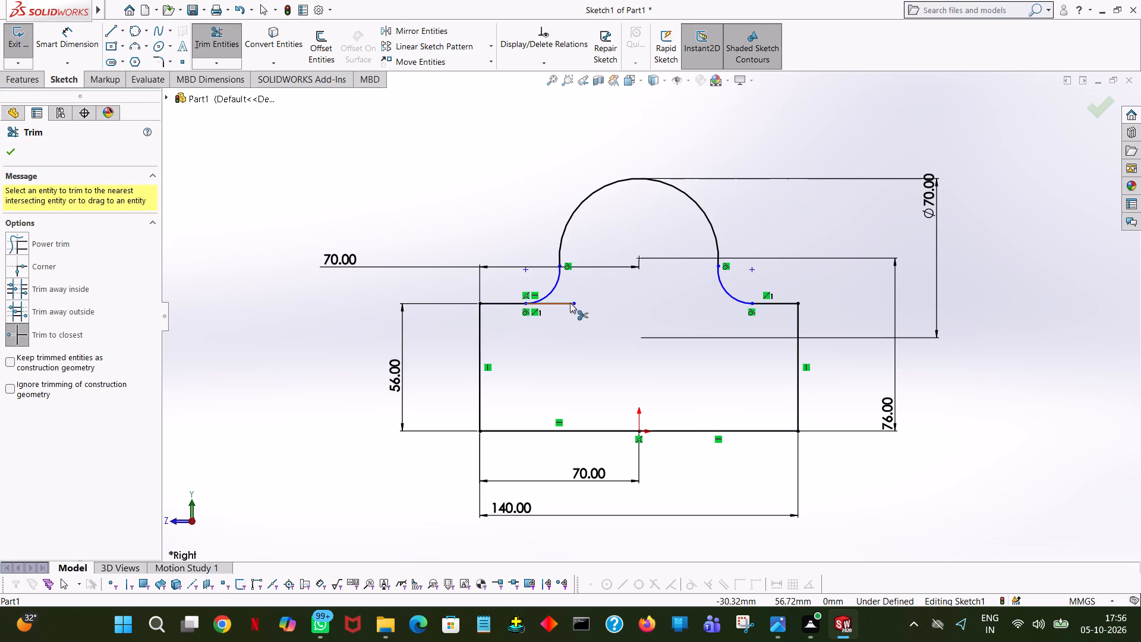
pyautogui.click(570, 303)
pyautogui.click(17, 155)
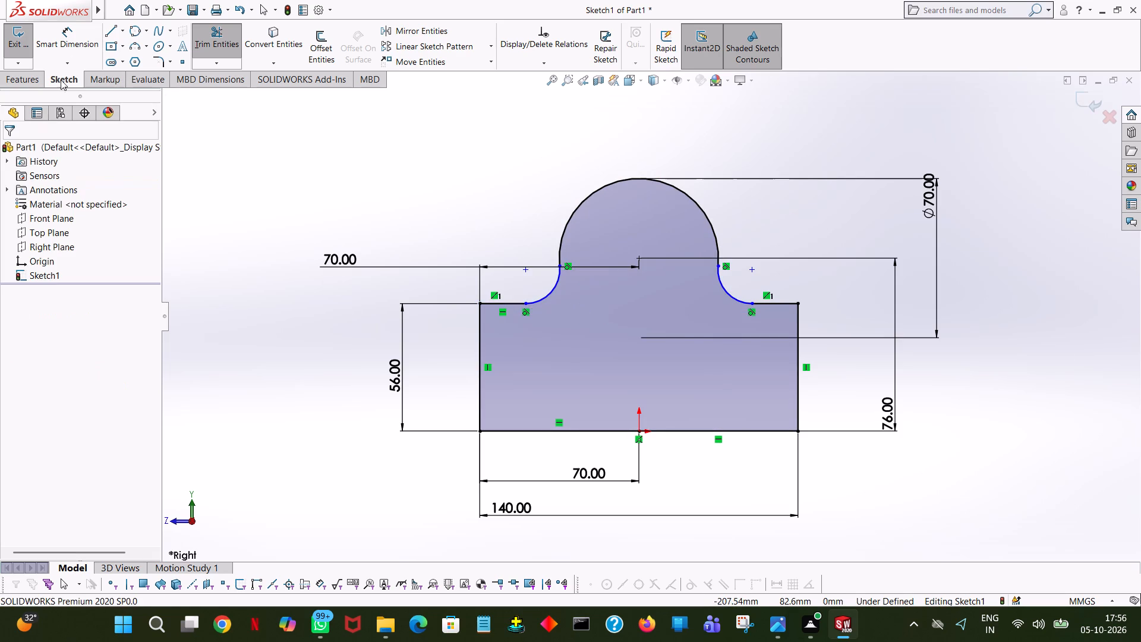
# Dimension the radius of the left and right blend arcs.
pyautogui.click(74, 53)
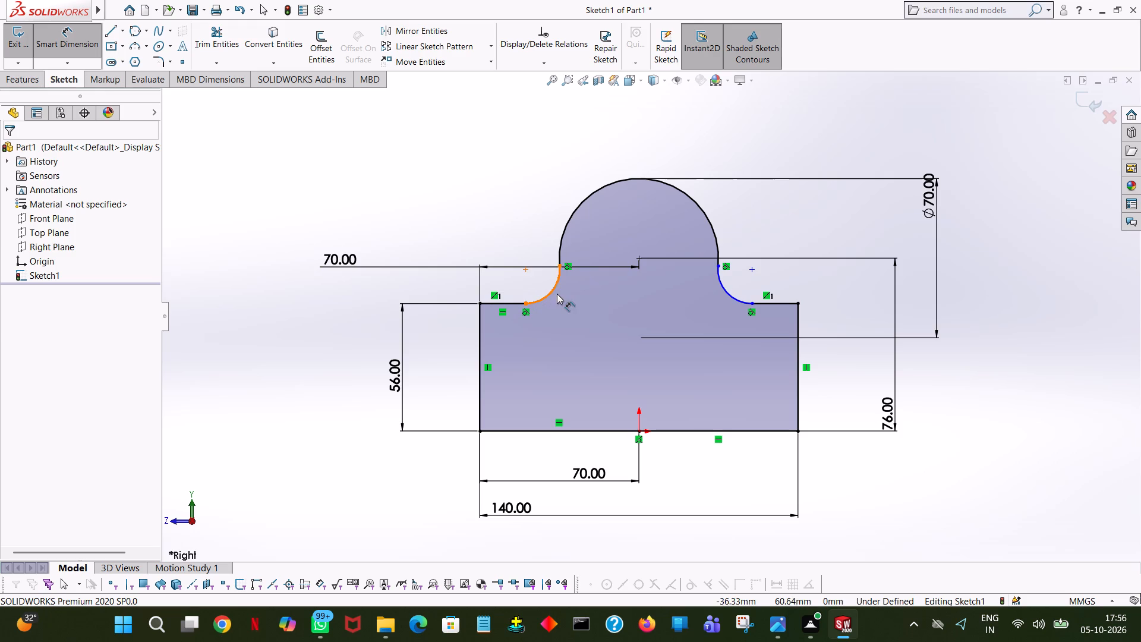
pyautogui.click(552, 291)
pyautogui.click(499, 221)
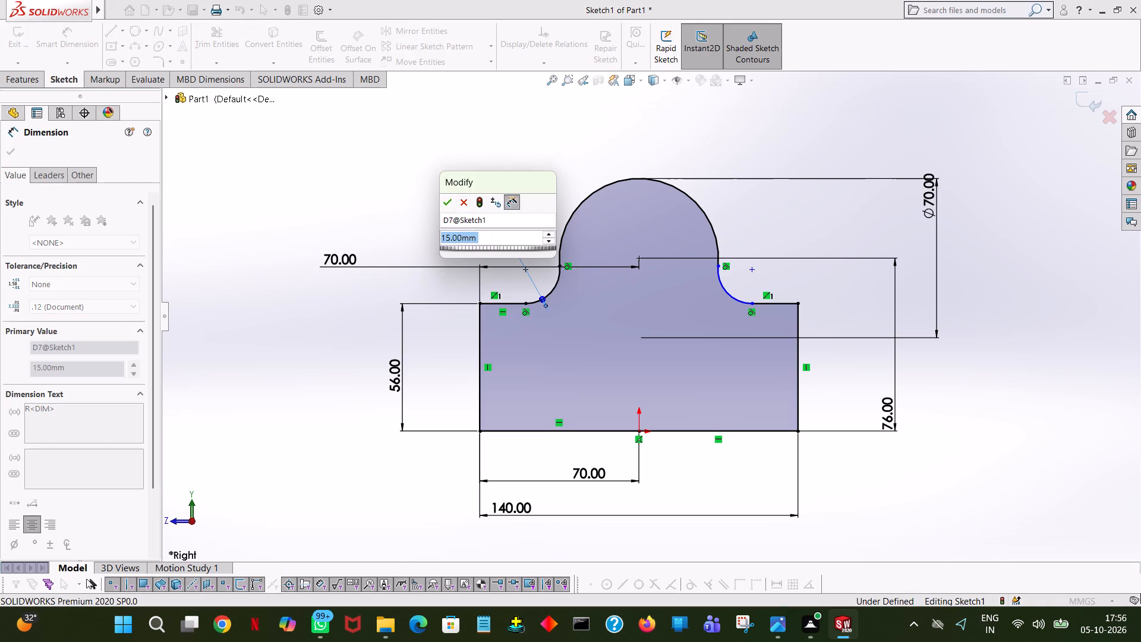
pyautogui.click(449, 207)
pyautogui.click(780, 222)
pyautogui.click(730, 295)
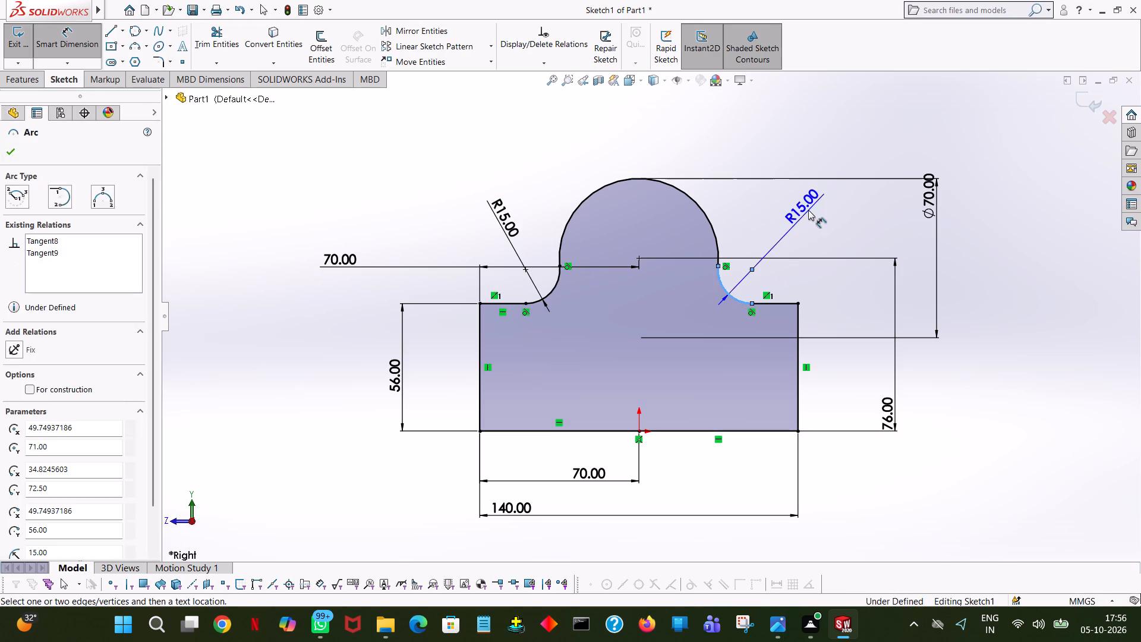
pyautogui.click(808, 210)
pyautogui.click(755, 191)
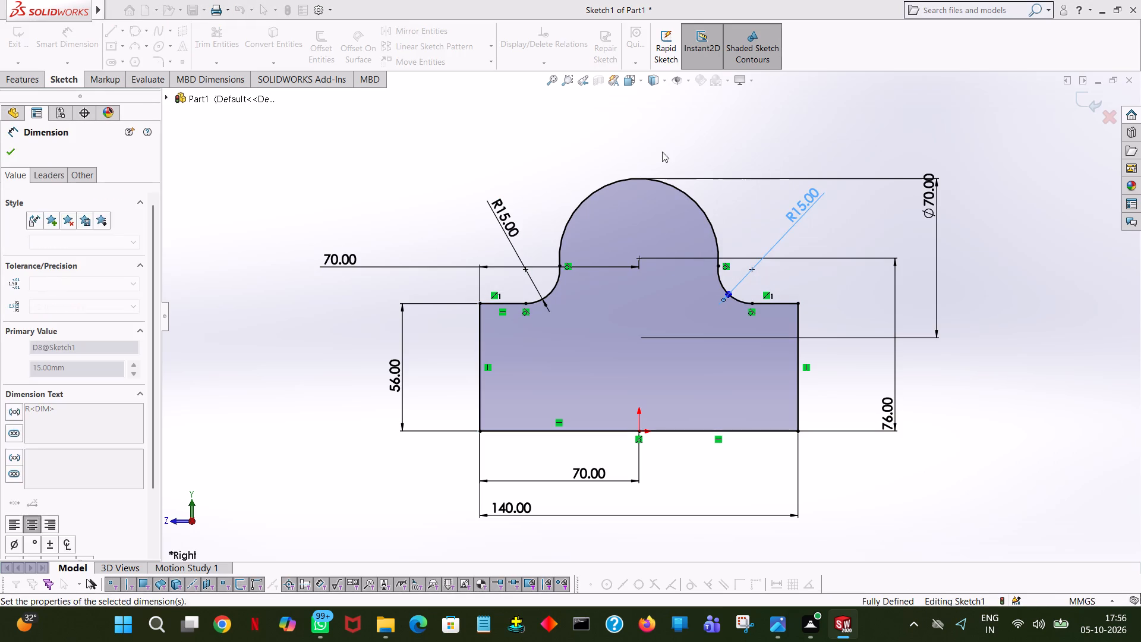
pyautogui.click(658, 149)
# Extrude the profile sketch 30 mm using the Mid Plane end condition.
pyautogui.click(14, 77)
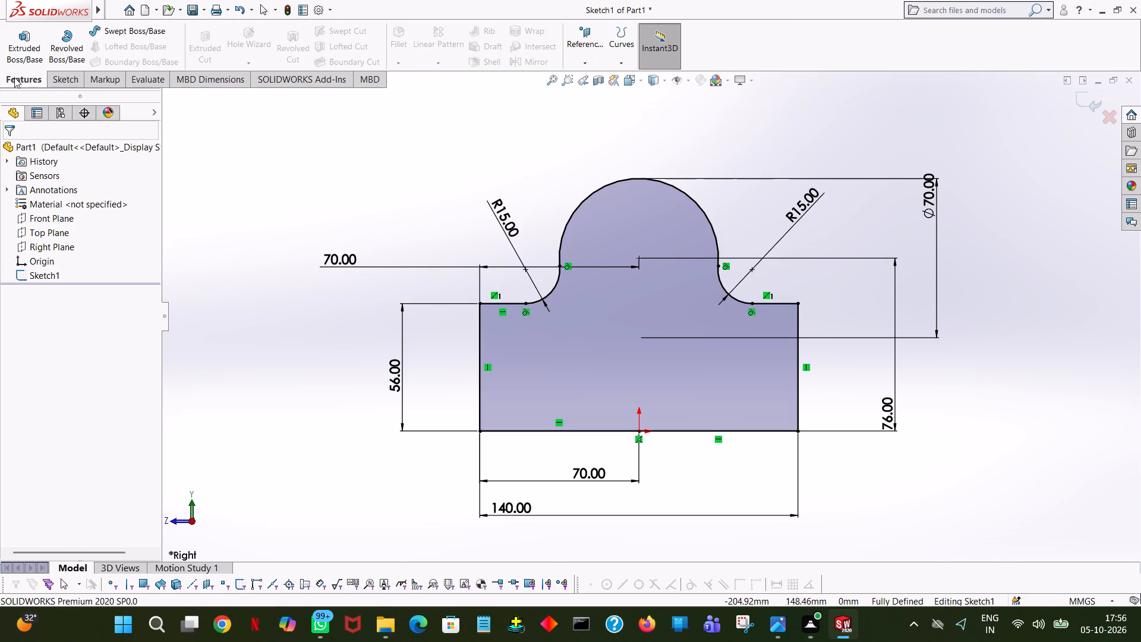
pyautogui.click(20, 30)
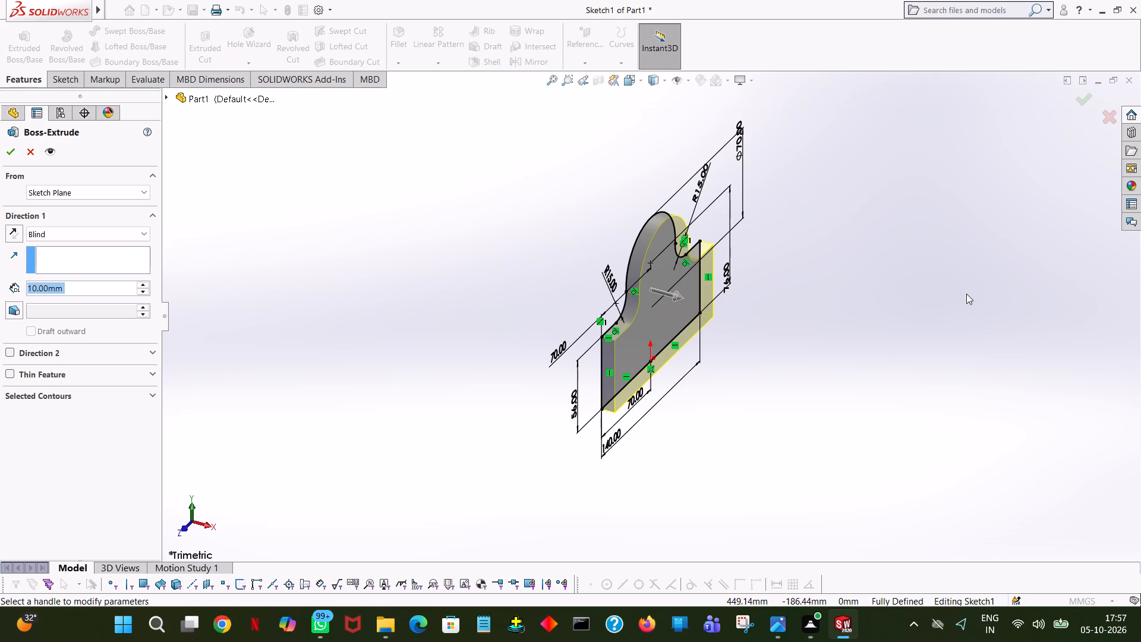
pyautogui.click(92, 238)
pyautogui.click(67, 298)
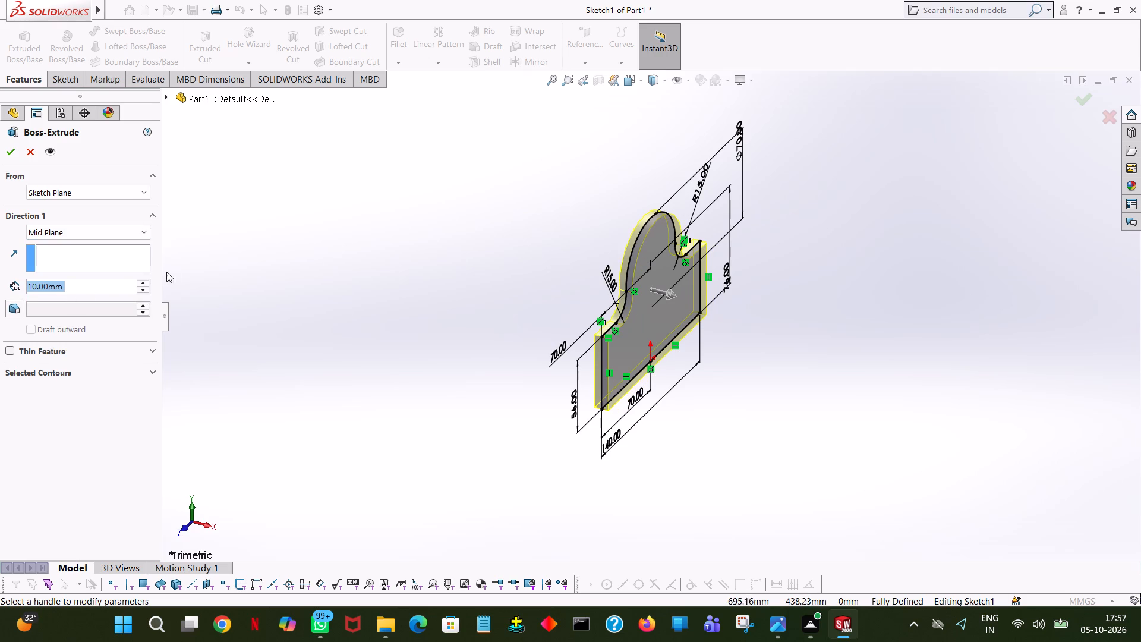
pyautogui.doubleClick(138, 281)
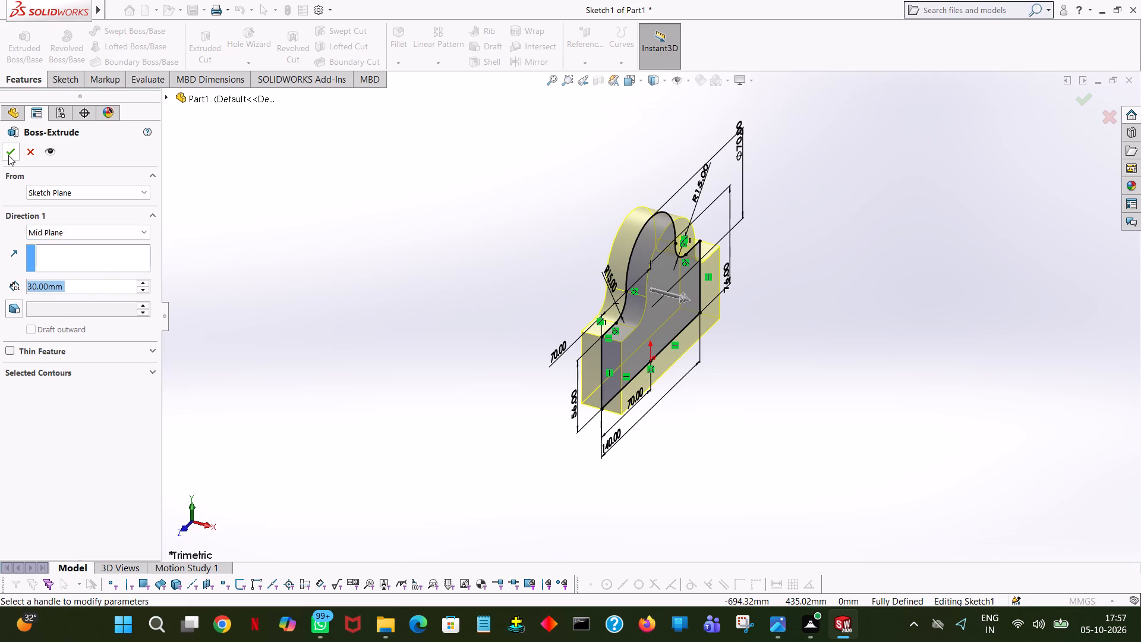
pyautogui.click(8, 155)
pyautogui.click(437, 210)
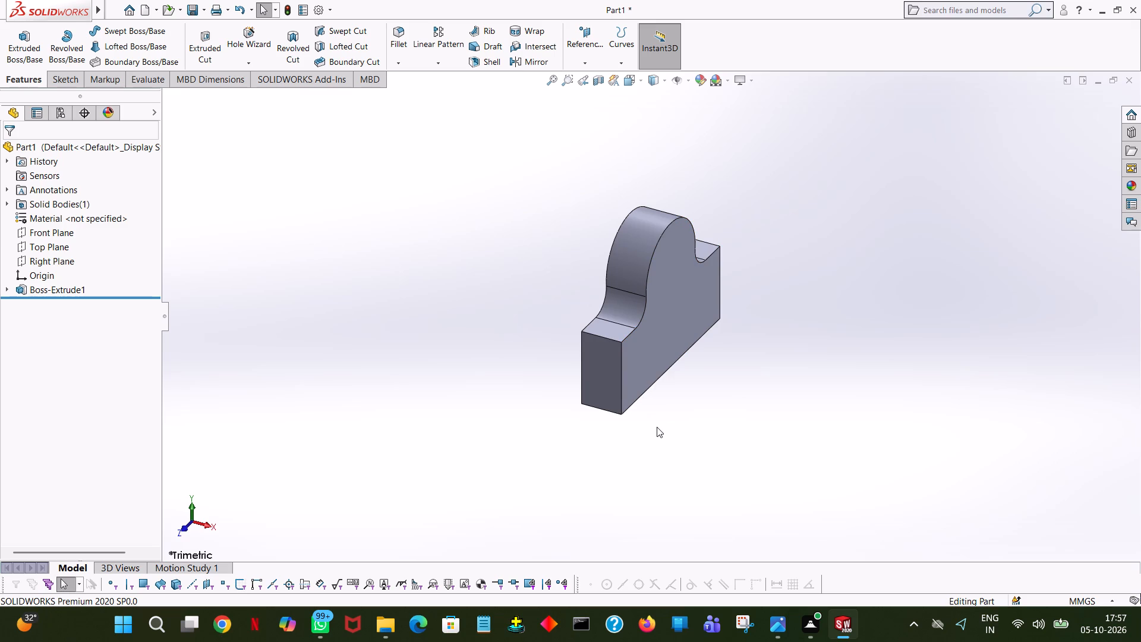
# Create a reference plane offset 20 mm from the Front Plane.
pyautogui.moveTo(657, 427); pyautogui.dragTo(696, 416, button='middle')
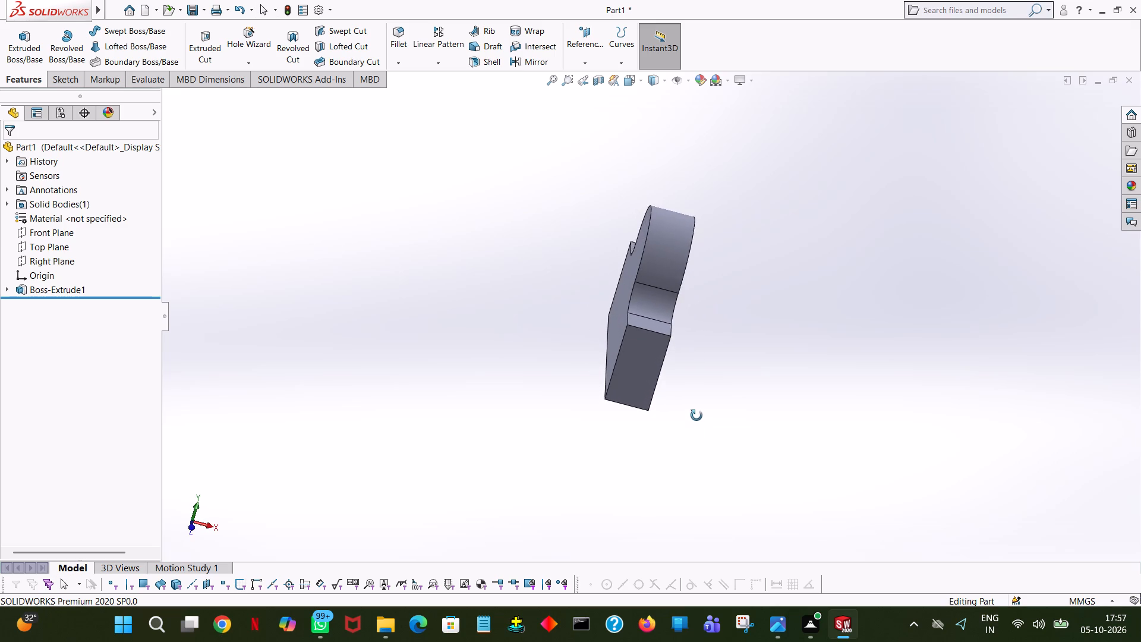
pyautogui.moveTo(696, 416); pyautogui.dragTo(651, 407, button='middle')
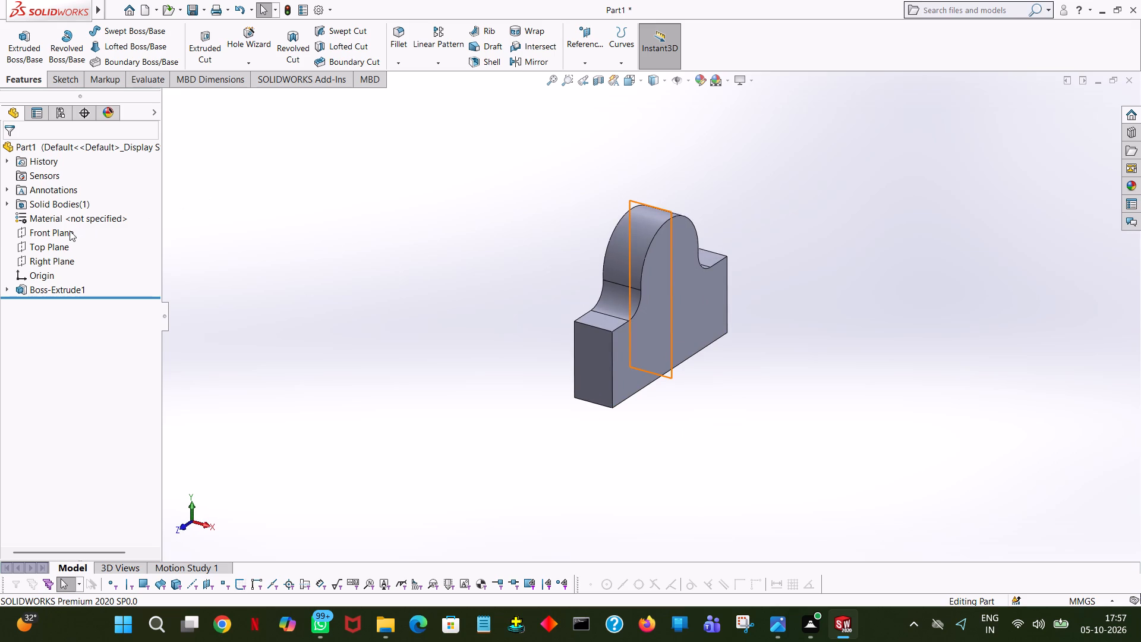
pyautogui.click(70, 231)
pyautogui.moveTo(336, 237); pyautogui.dragTo(270, 234, button='middle')
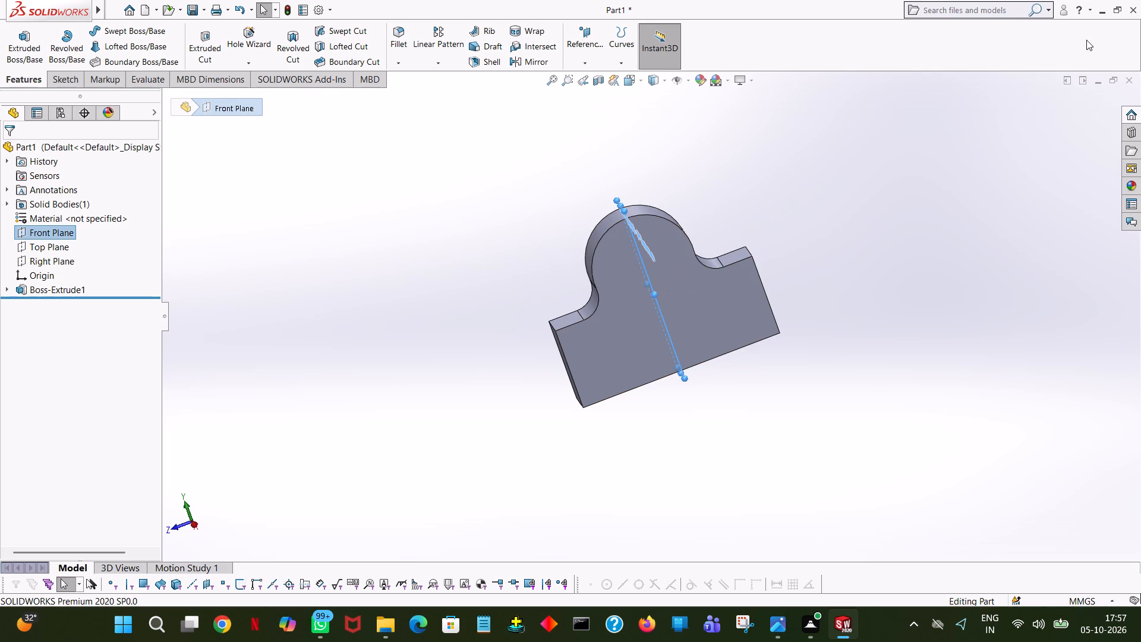
pyautogui.click(588, 67)
pyautogui.click(583, 80)
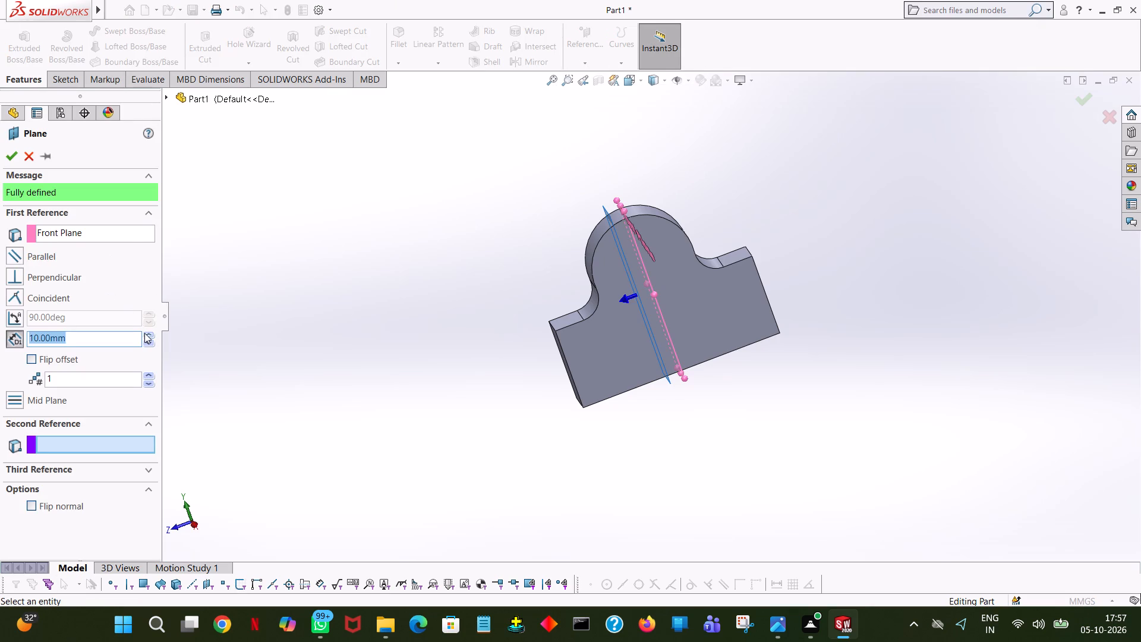
pyautogui.click(145, 333)
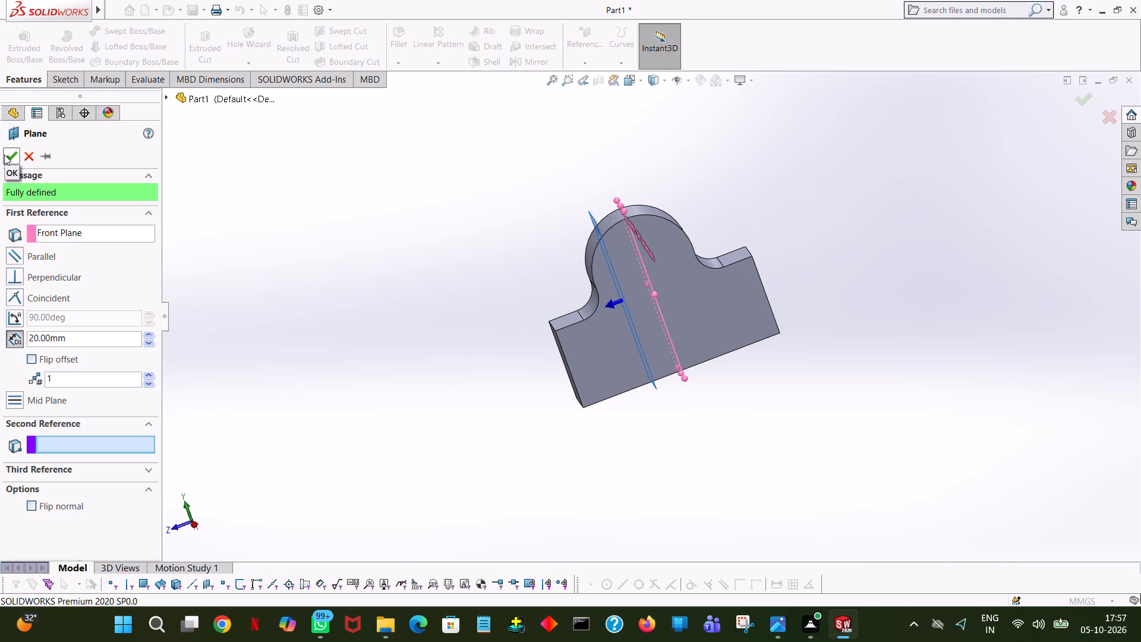
pyautogui.click(4, 155)
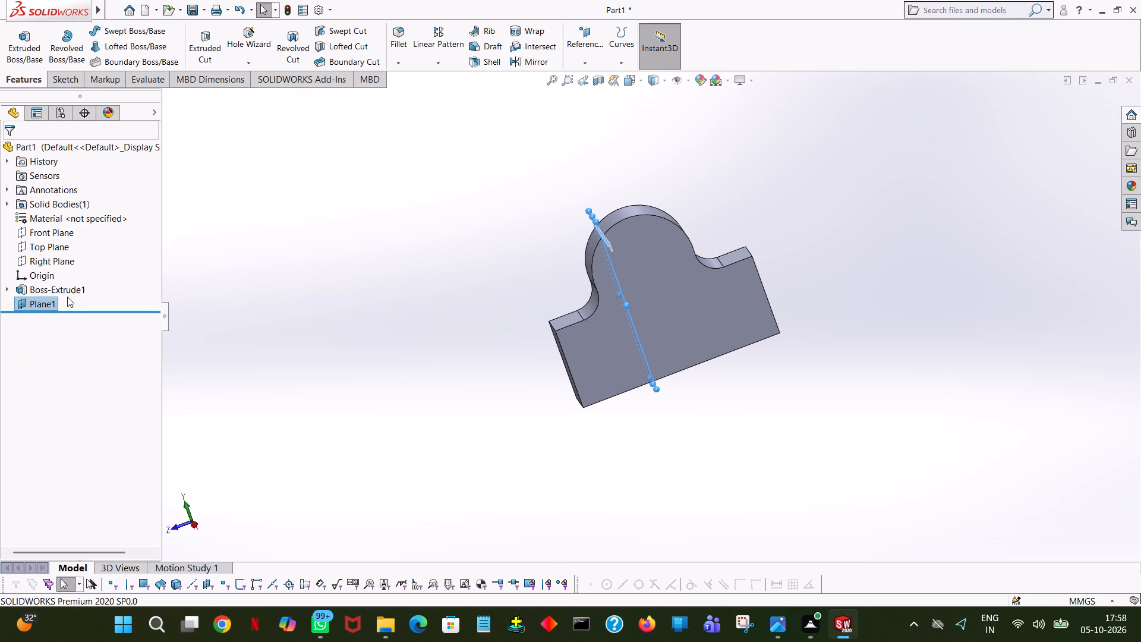
# Start a new sketch on the reference plane offset from the Front Plane.
pyautogui.click(23, 302)
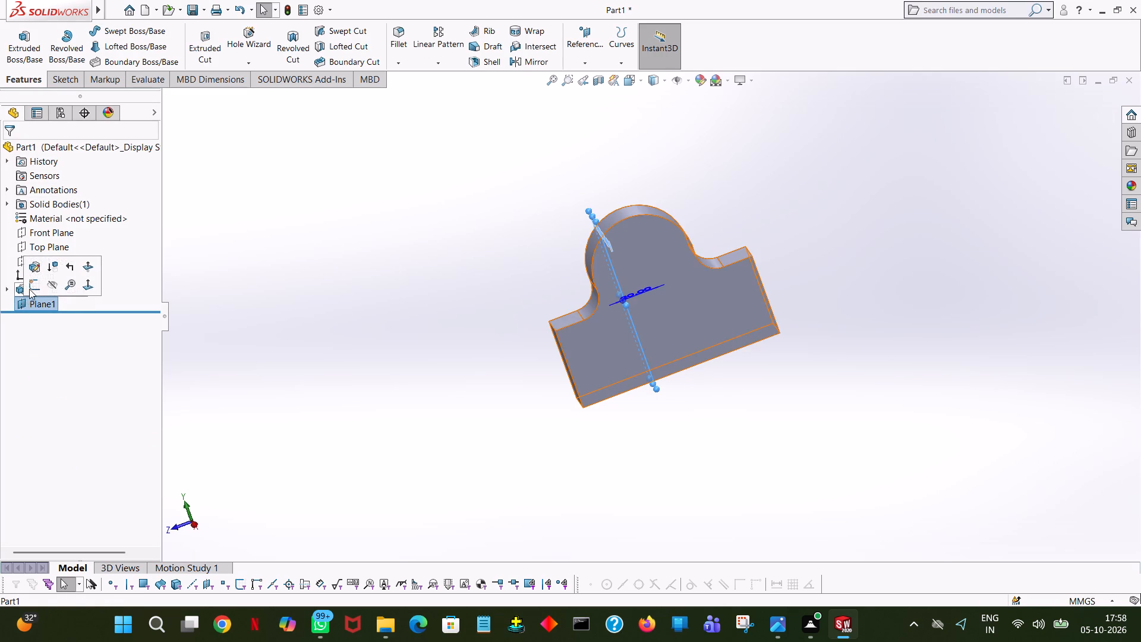
pyautogui.click(30, 286)
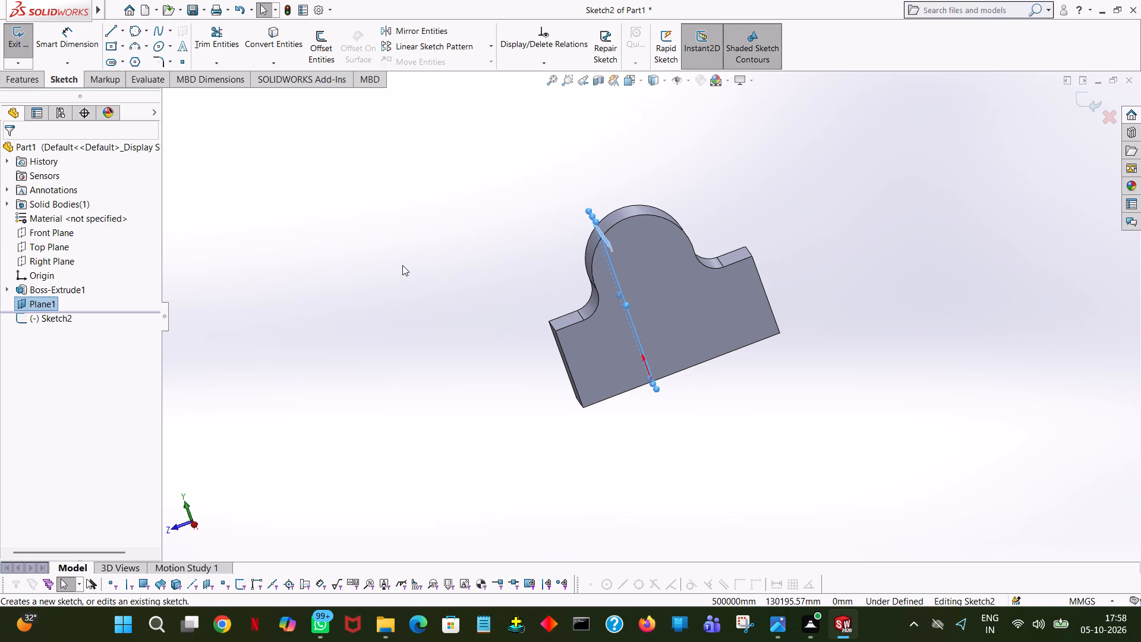
pyautogui.press('space')
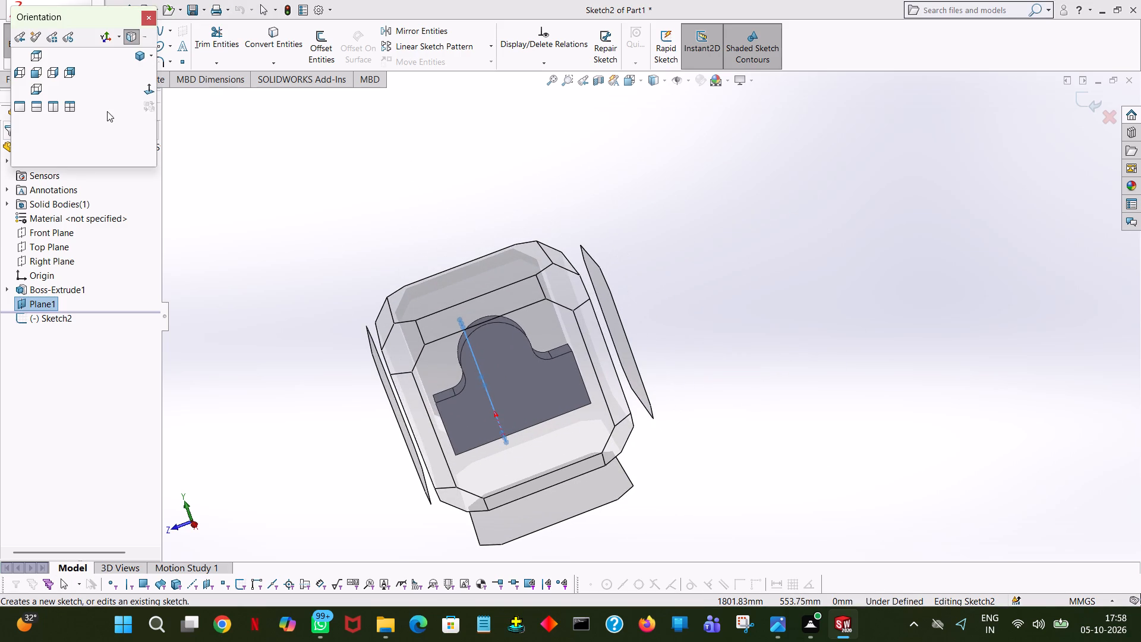
pyautogui.click(147, 92)
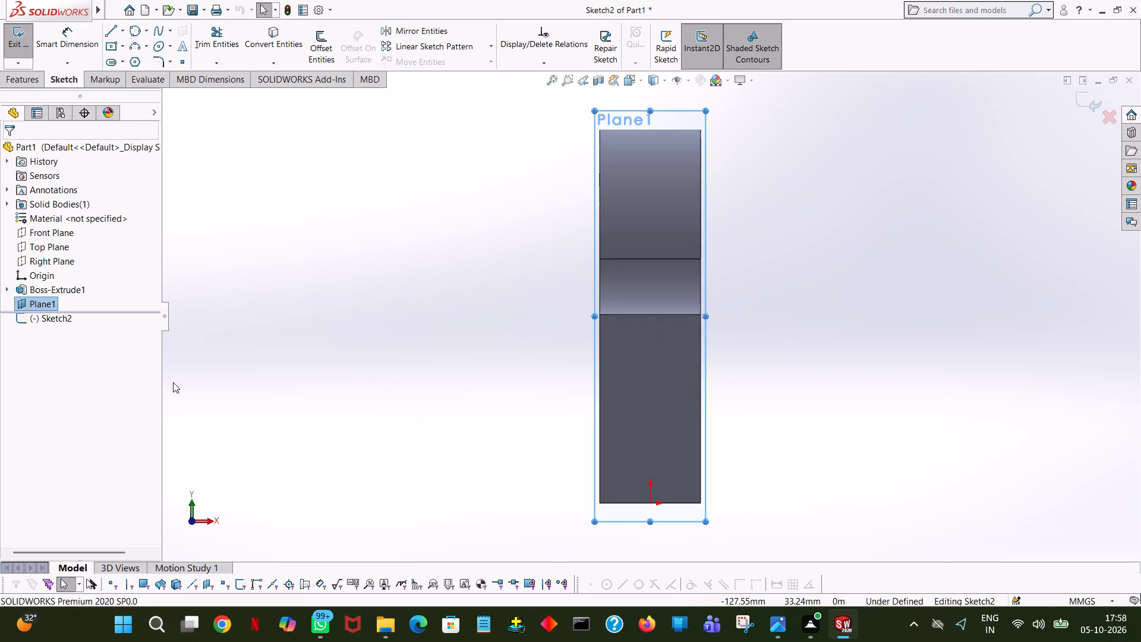
pyautogui.moveTo(756, 328); pyautogui.dragTo(758, 332, button='middle')
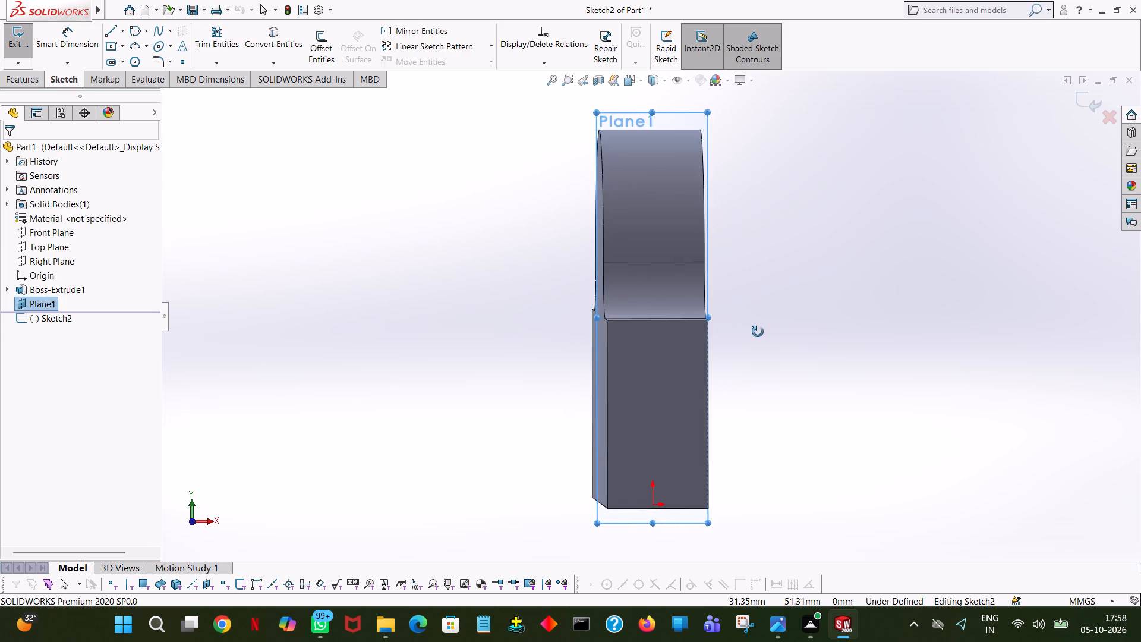
pyautogui.moveTo(758, 332); pyautogui.dragTo(749, 332, button='middle')
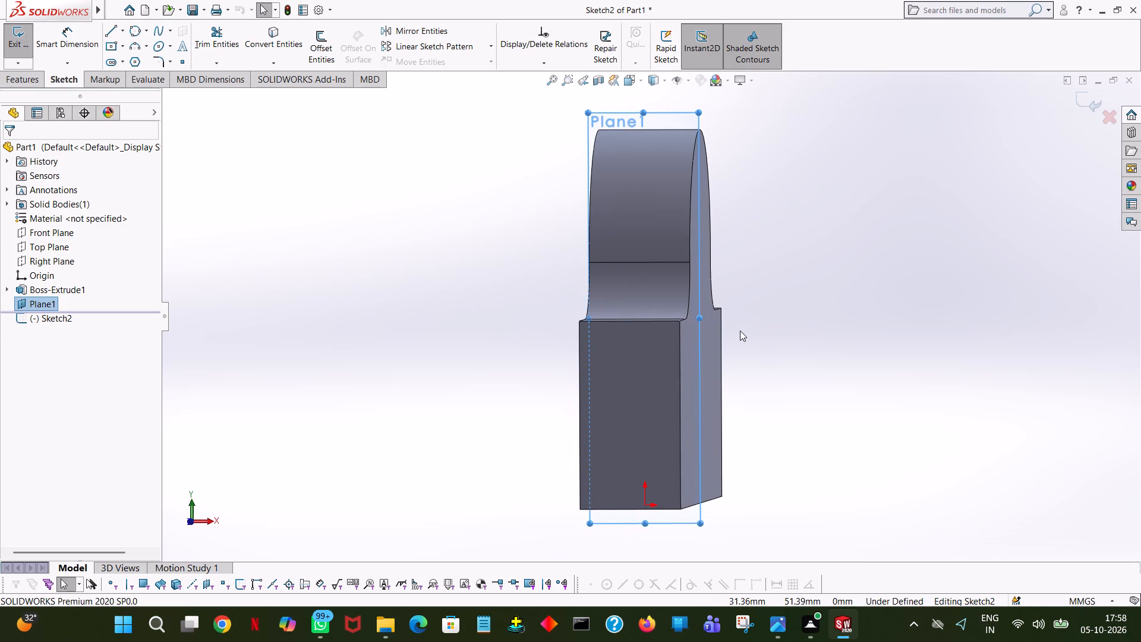
pyautogui.press('space')
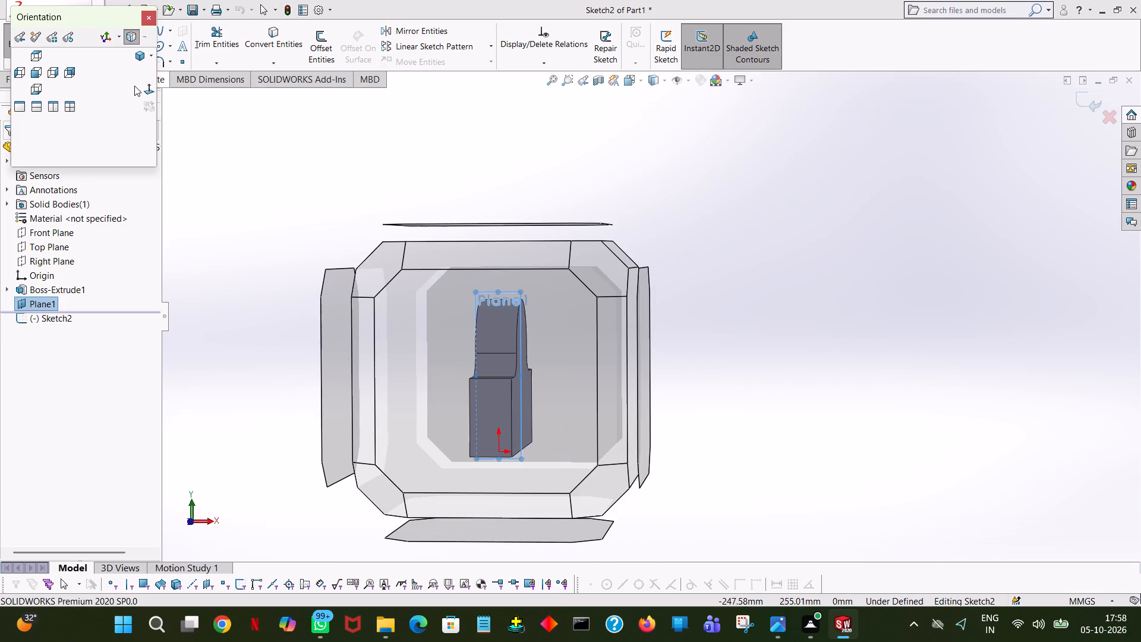
pyautogui.click(147, 87)
pyautogui.click(68, 81)
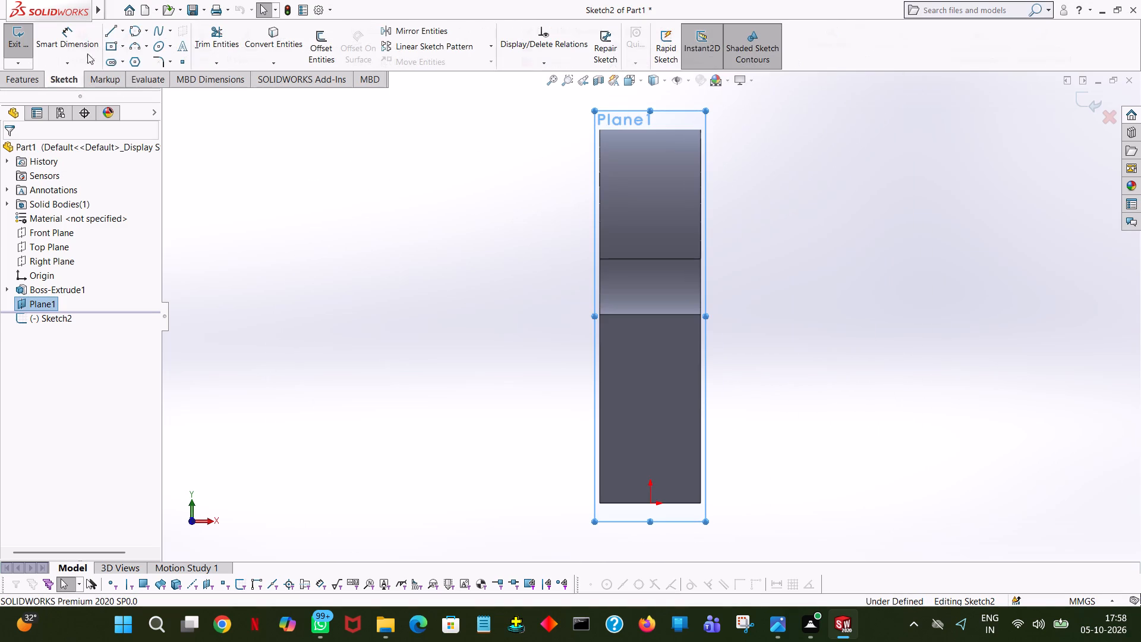
# Sketch a 40 mm horizontal line outward from the block's bottom corner, followed by a 10 mm vertical line up from its outer end.
pyautogui.click(110, 33)
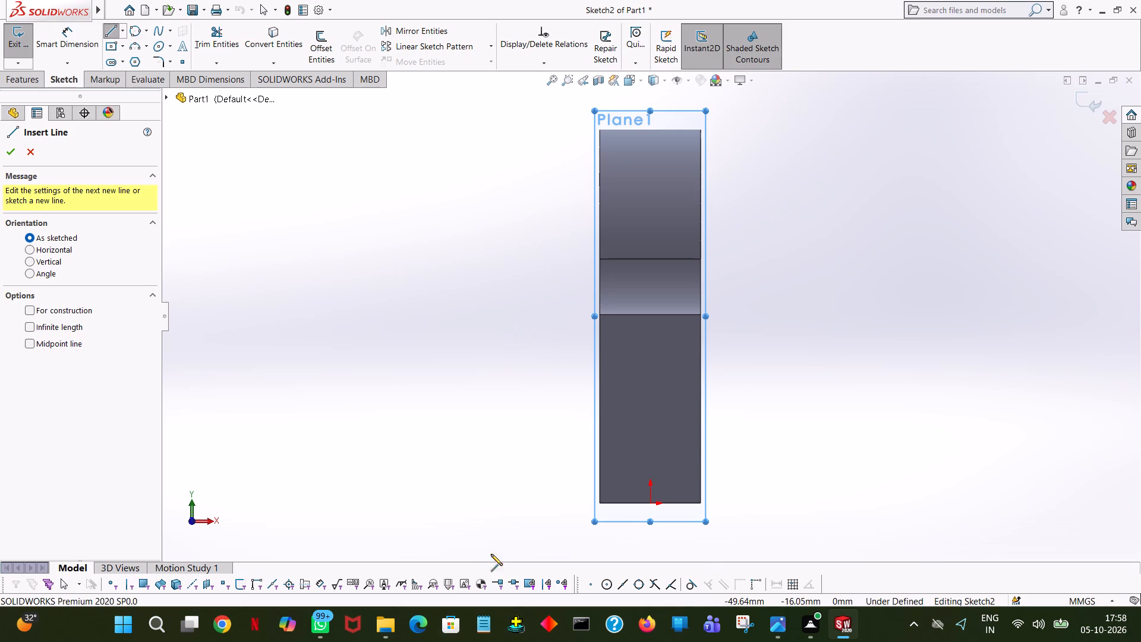
pyautogui.click(699, 503)
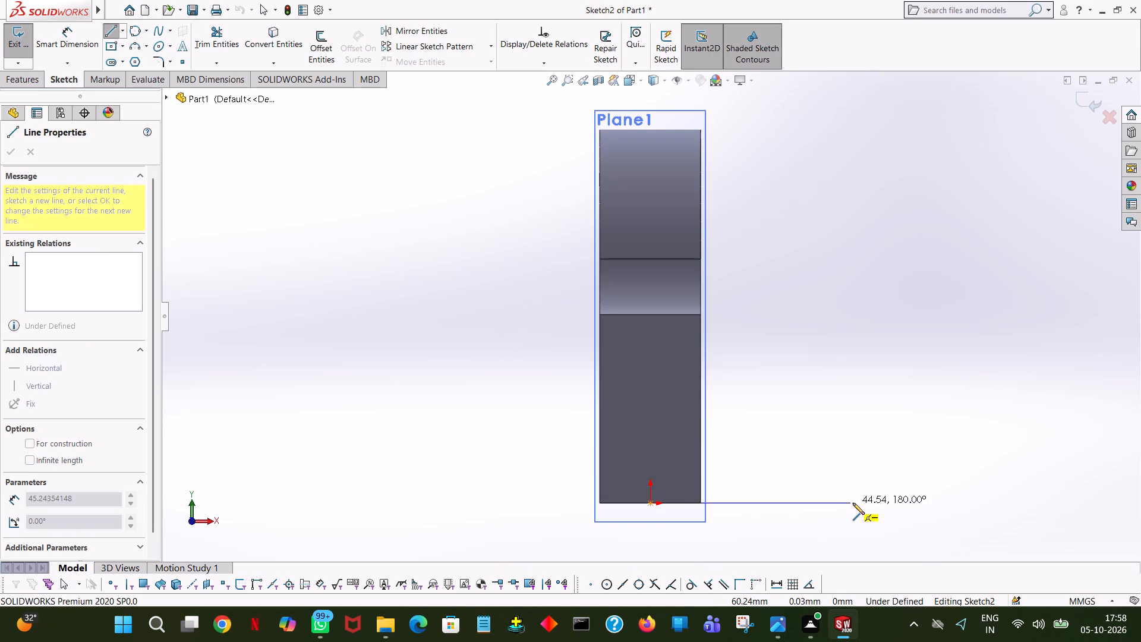
pyautogui.click(853, 503)
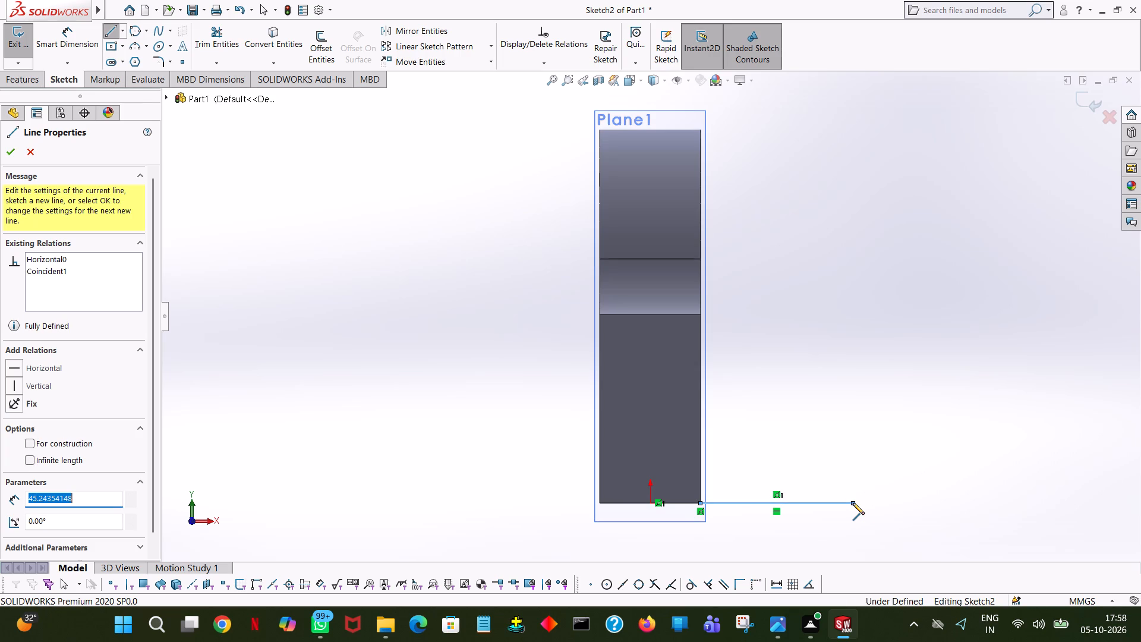
pyautogui.write('40')
pyautogui.press('Return')
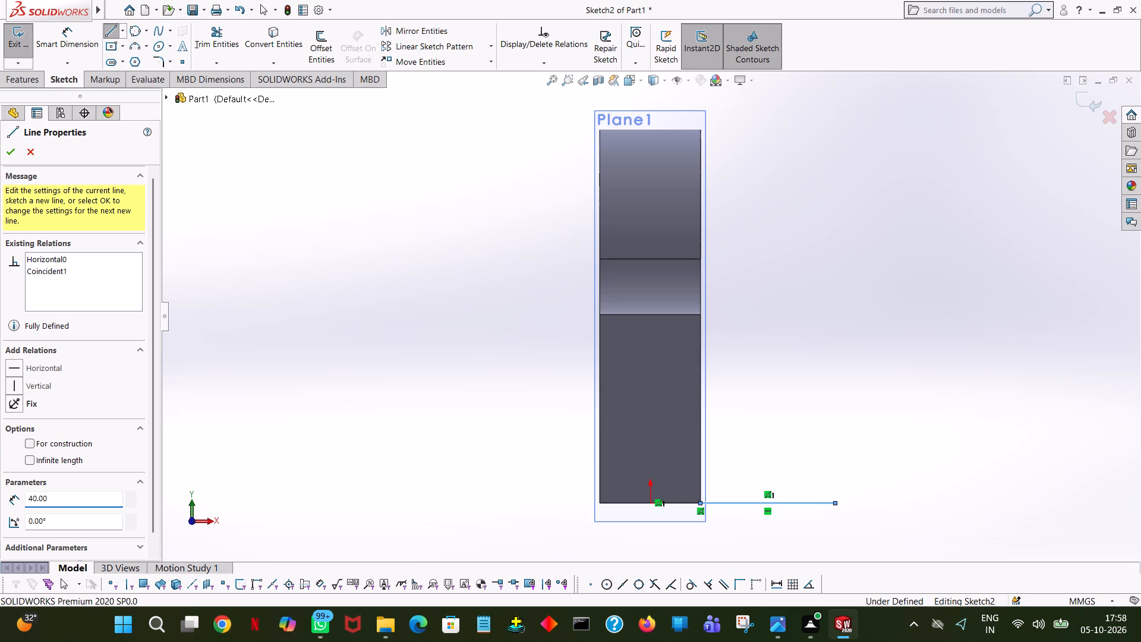
pyautogui.click(833, 455)
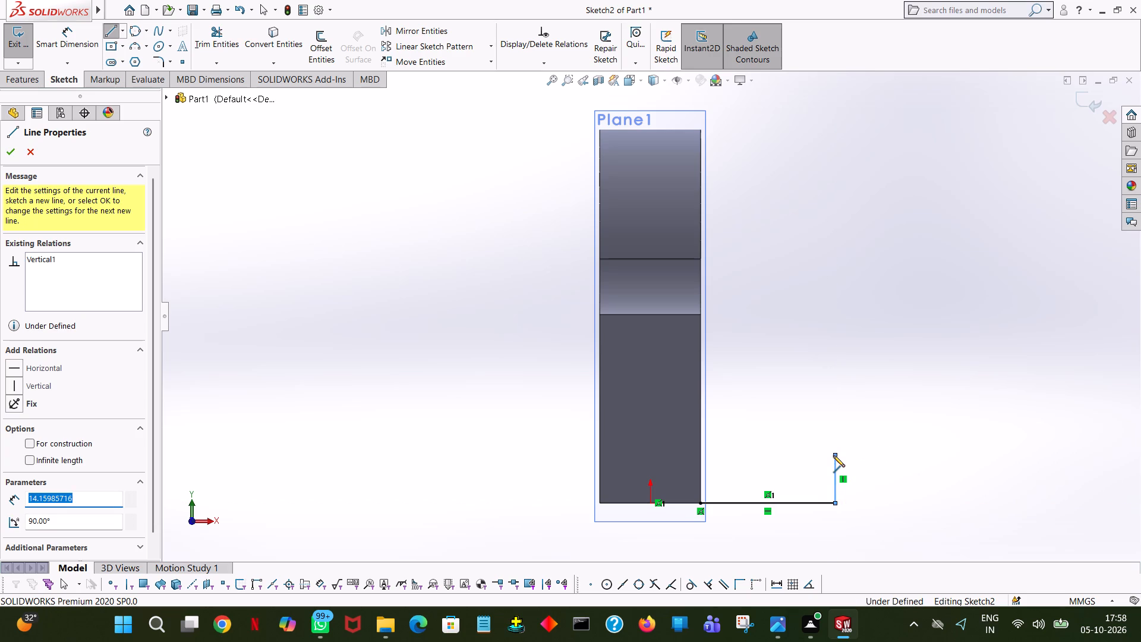
pyautogui.write('10')
pyautogui.press('Return')
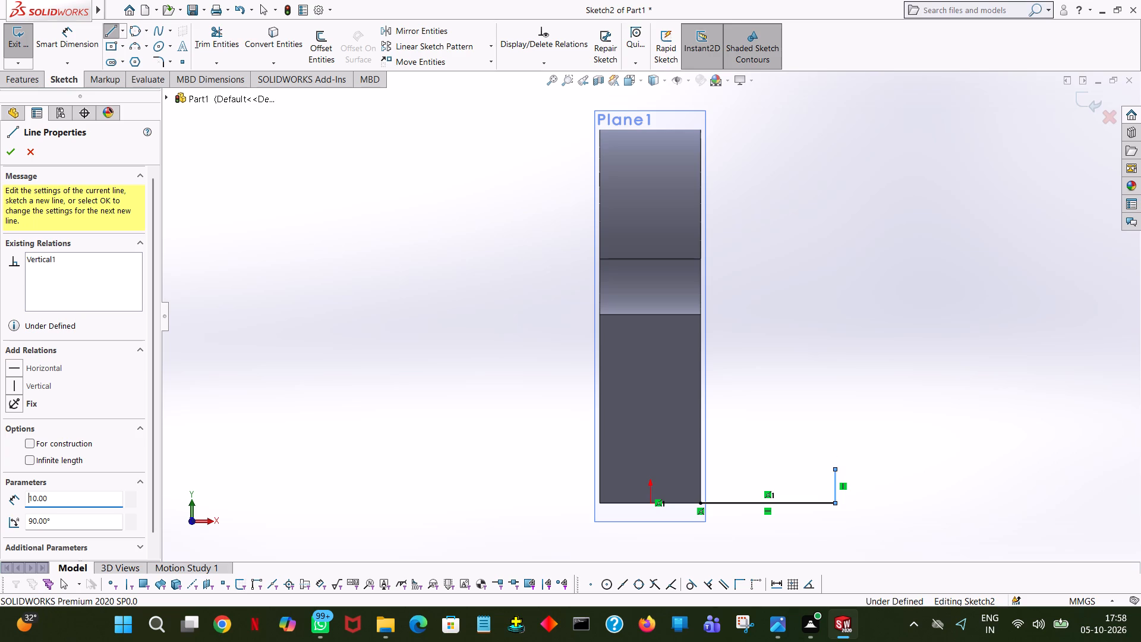
pyautogui.rightClick(833, 455)
pyautogui.click(874, 463)
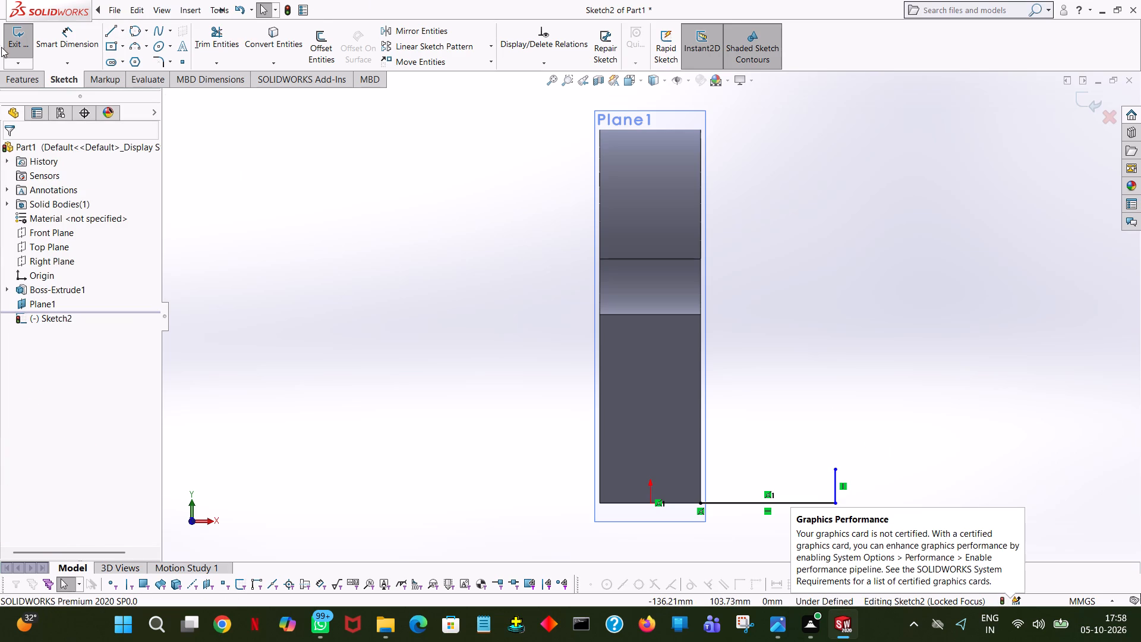
# Sketch a 10 mm radius circle centred on the vertical line's upper end and tangent to the base line.
pyautogui.click(147, 29)
pyautogui.click(157, 43)
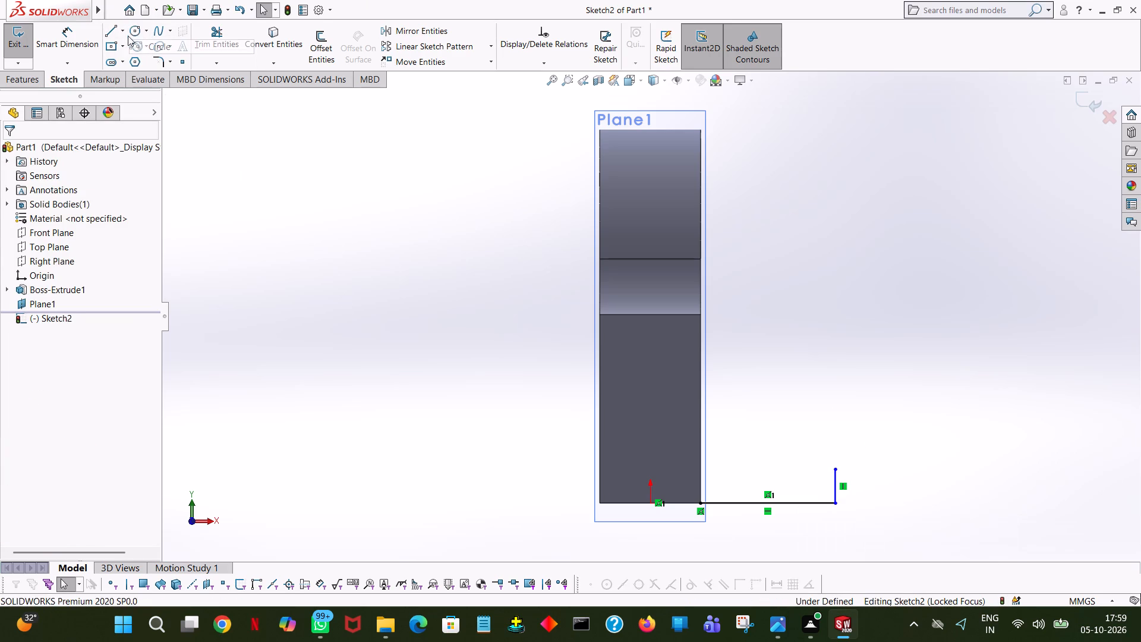
pyautogui.click(135, 26)
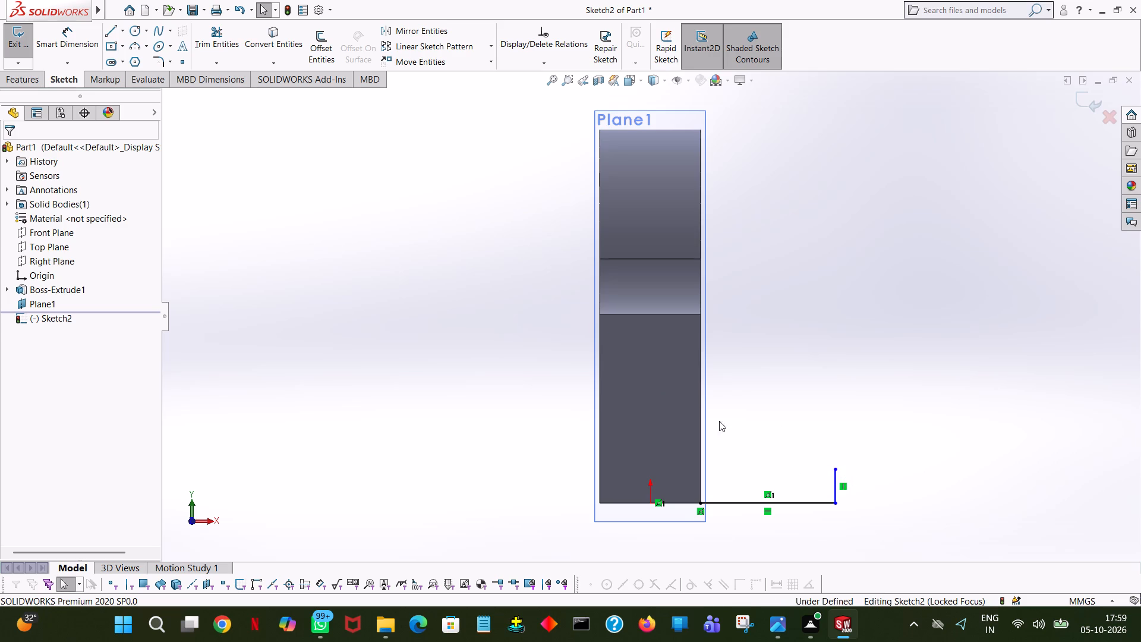
pyautogui.click(138, 27)
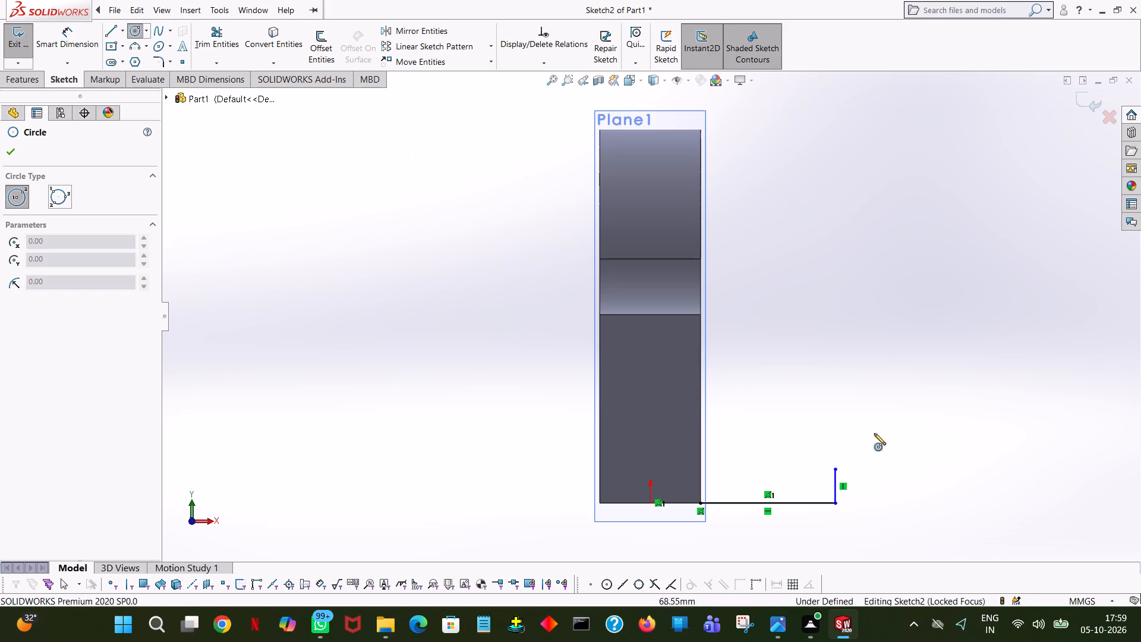
pyautogui.click(835, 470)
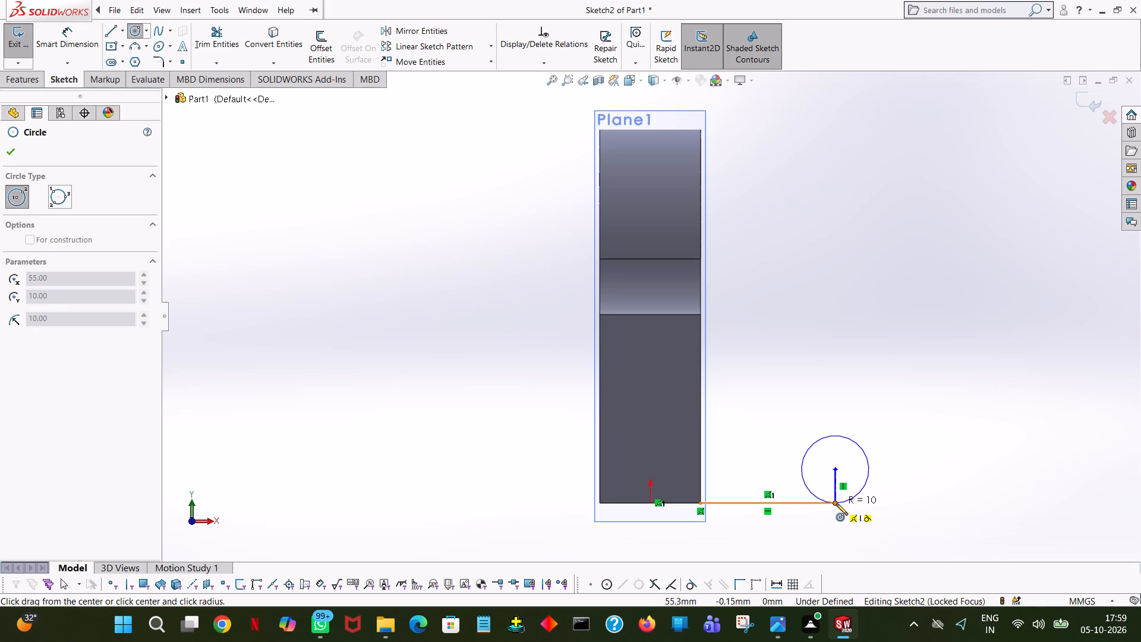
pyautogui.click(836, 503)
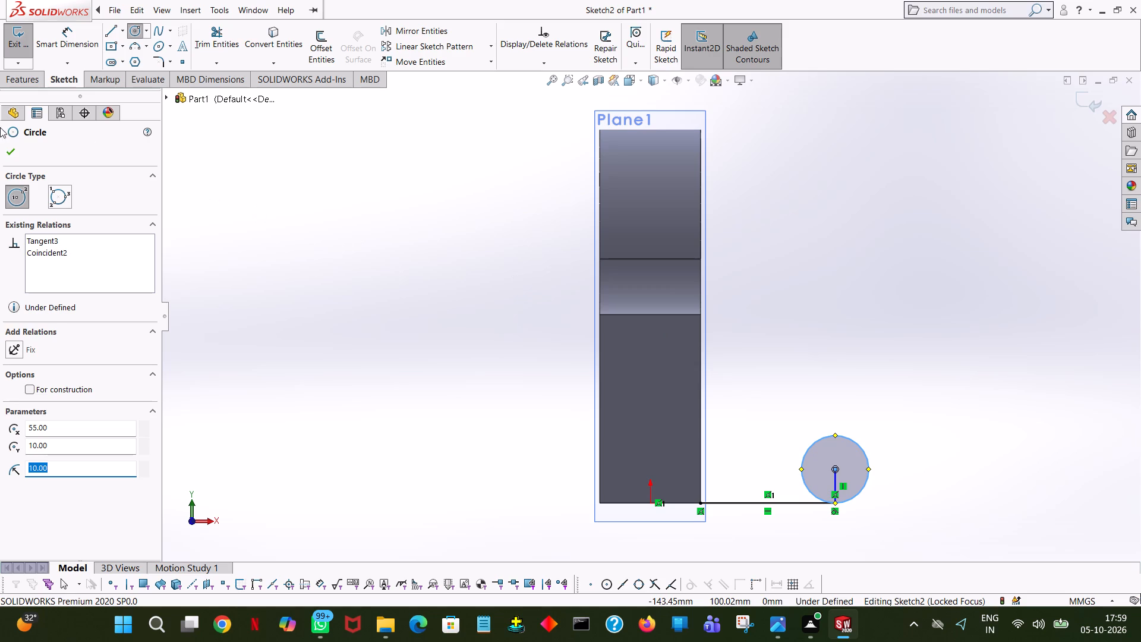
pyautogui.click(7, 152)
# Sketch a 45 mm vertical line up the block's edge from its bottom corner, and a sloped line about 50 mm long to the circle's top.
pyautogui.click(106, 32)
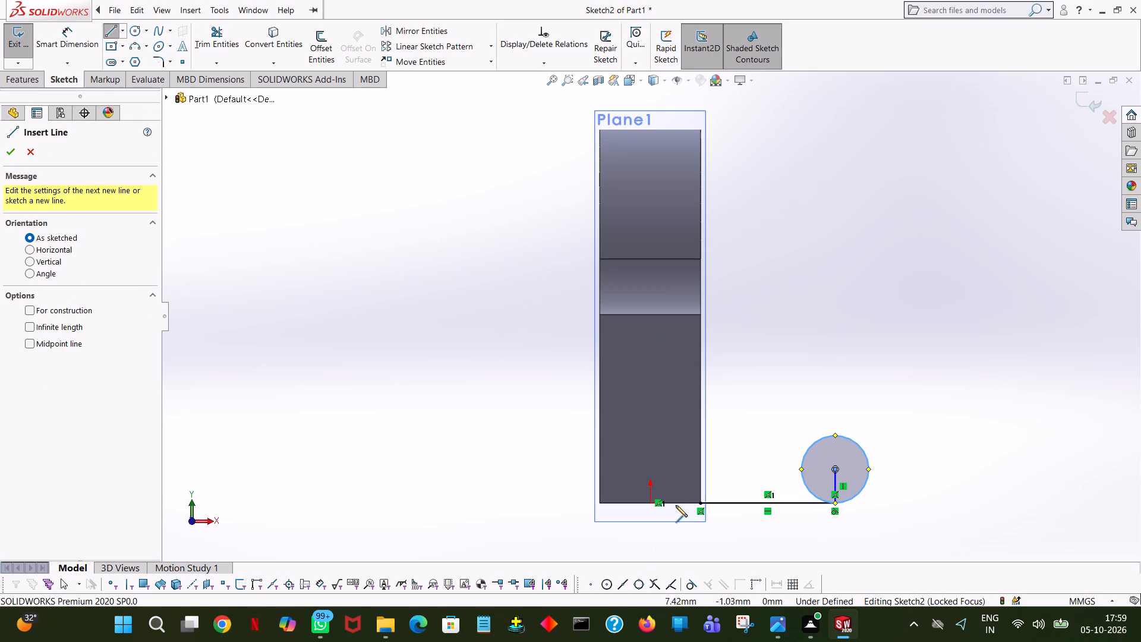
pyautogui.click(701, 505)
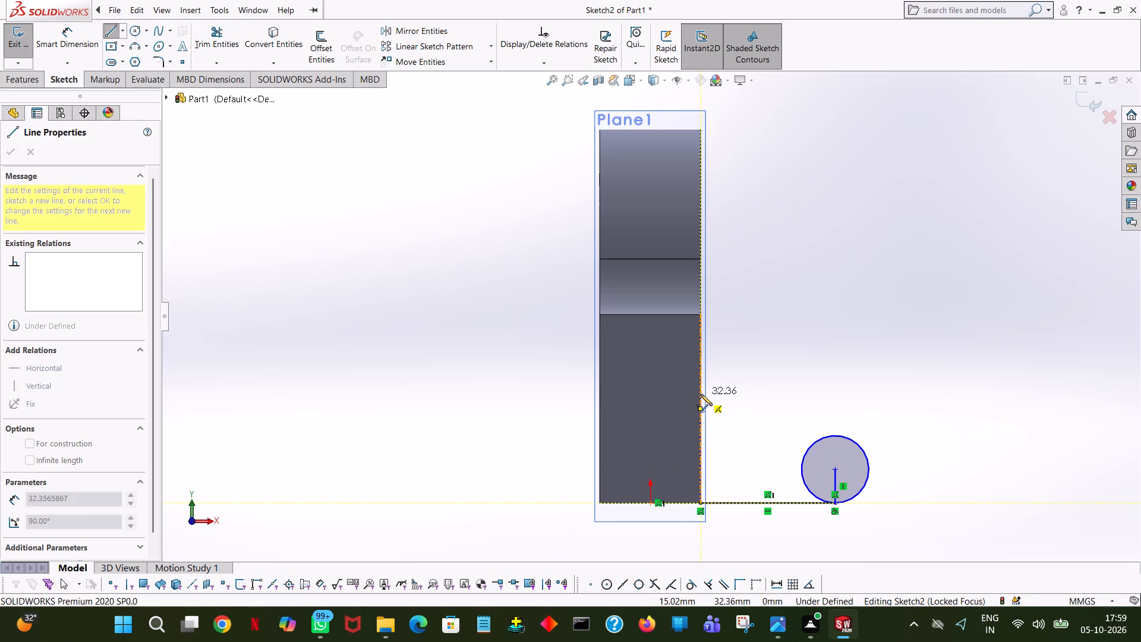
pyautogui.click(701, 394)
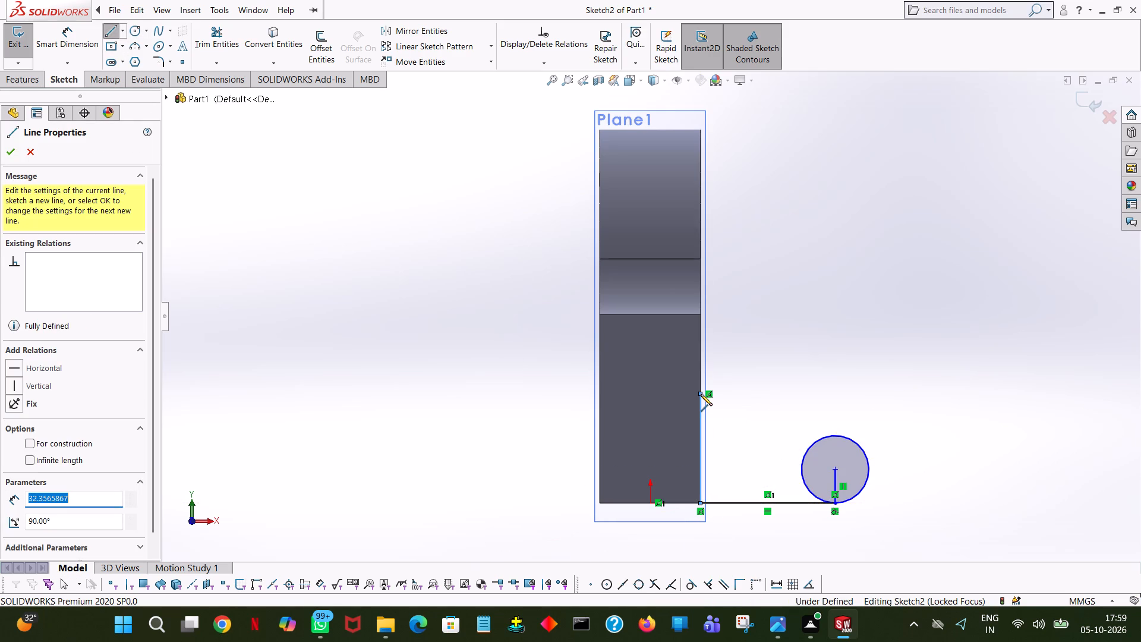
pyautogui.write('45')
pyautogui.press('Return')
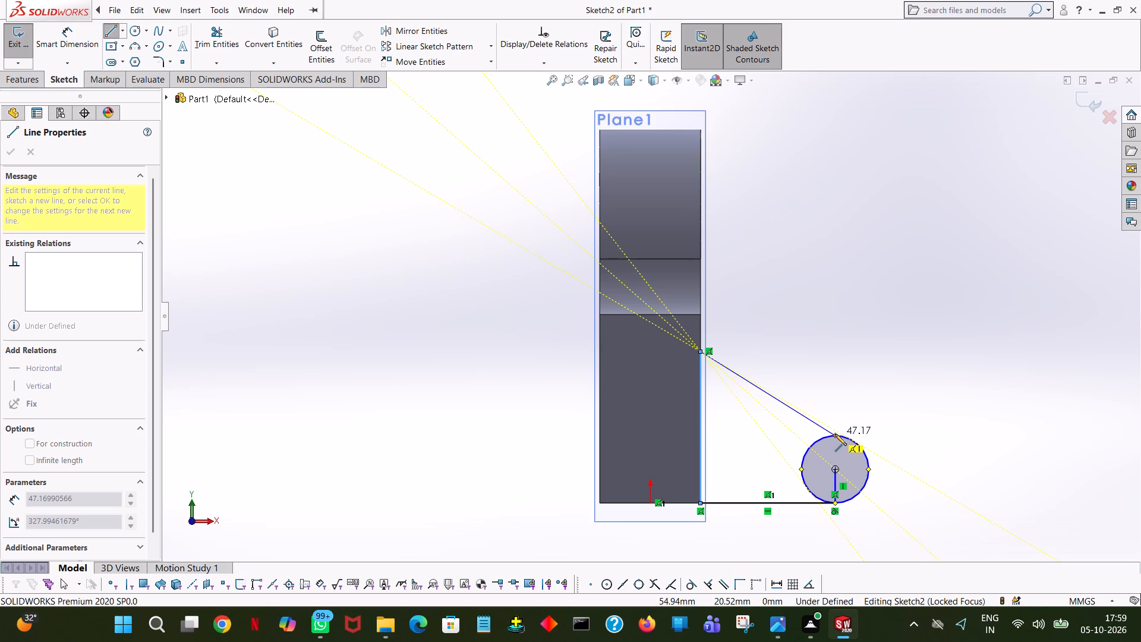
pyautogui.click(847, 438)
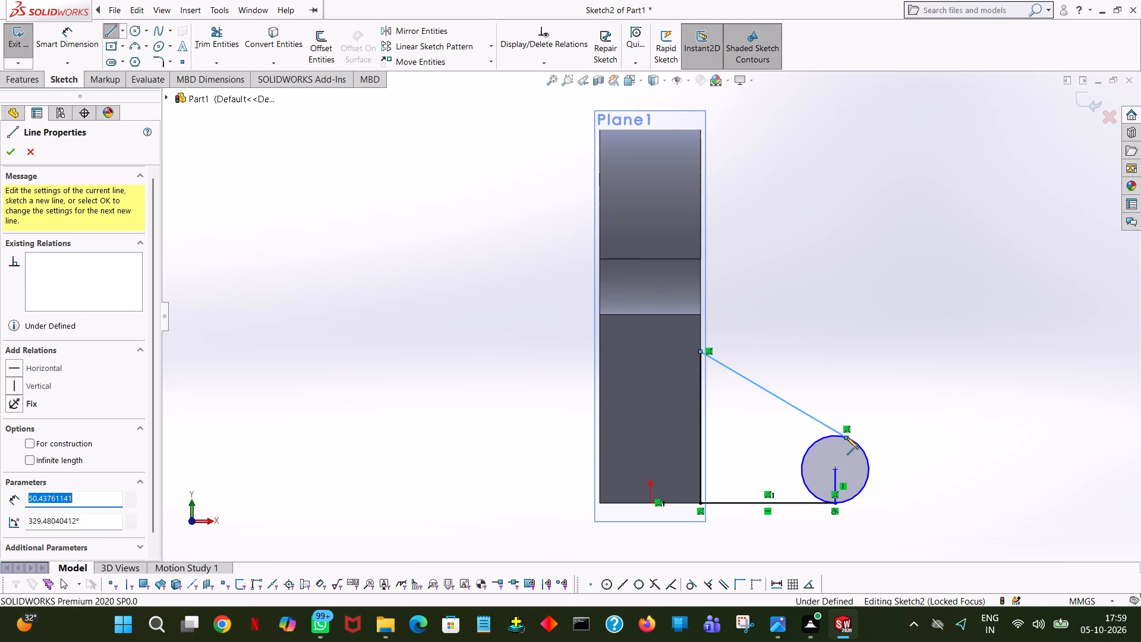
pyautogui.rightClick(847, 438)
pyautogui.click(858, 442)
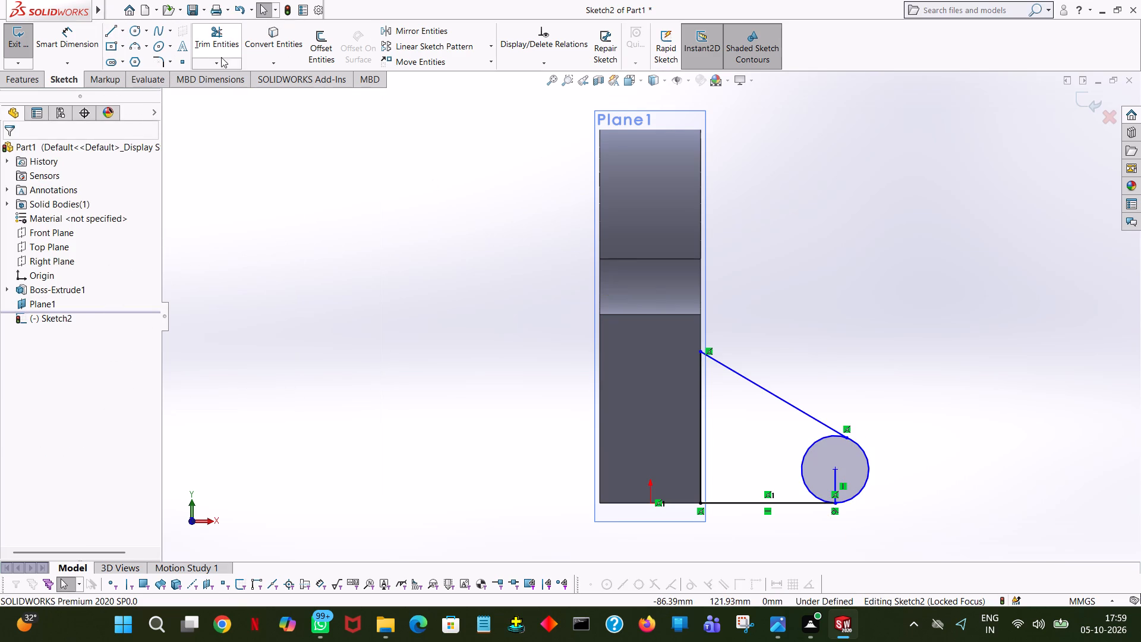
# Trim the circle's inner arc and the short vertical line to leave one closed rib outline with a rounded end.
pyautogui.click(219, 42)
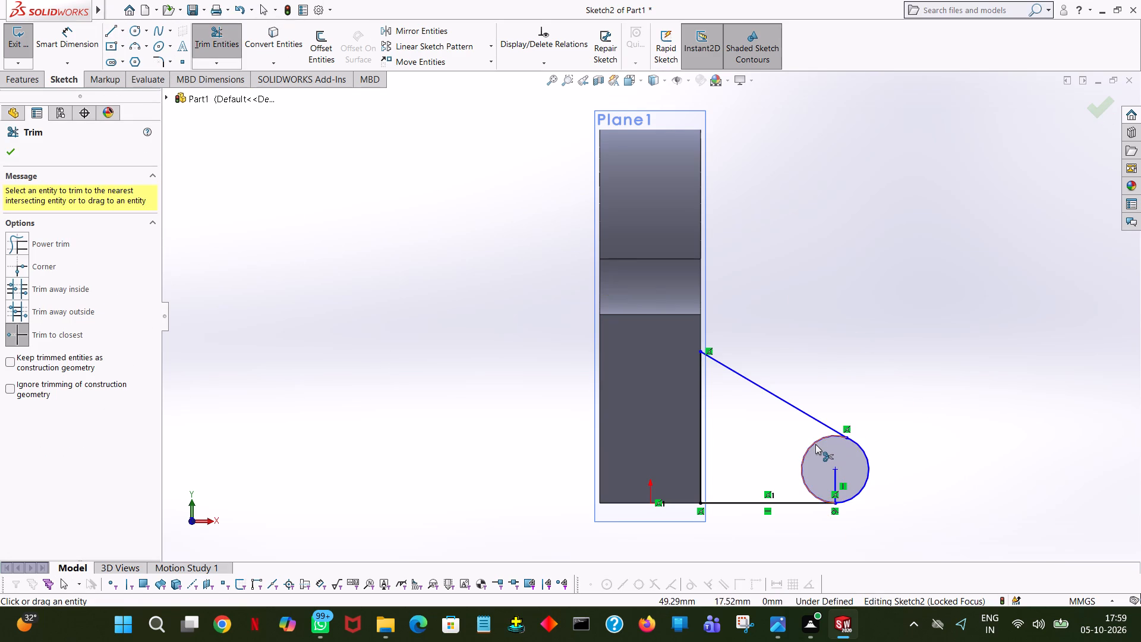
pyautogui.click(815, 444)
pyautogui.click(835, 479)
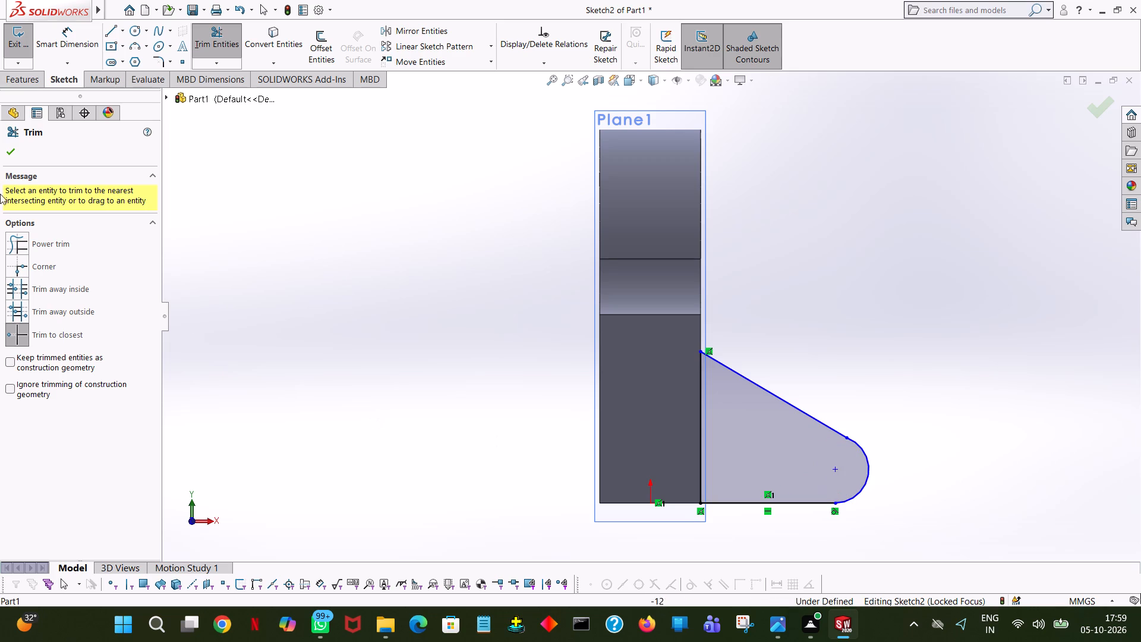
pyautogui.click(18, 149)
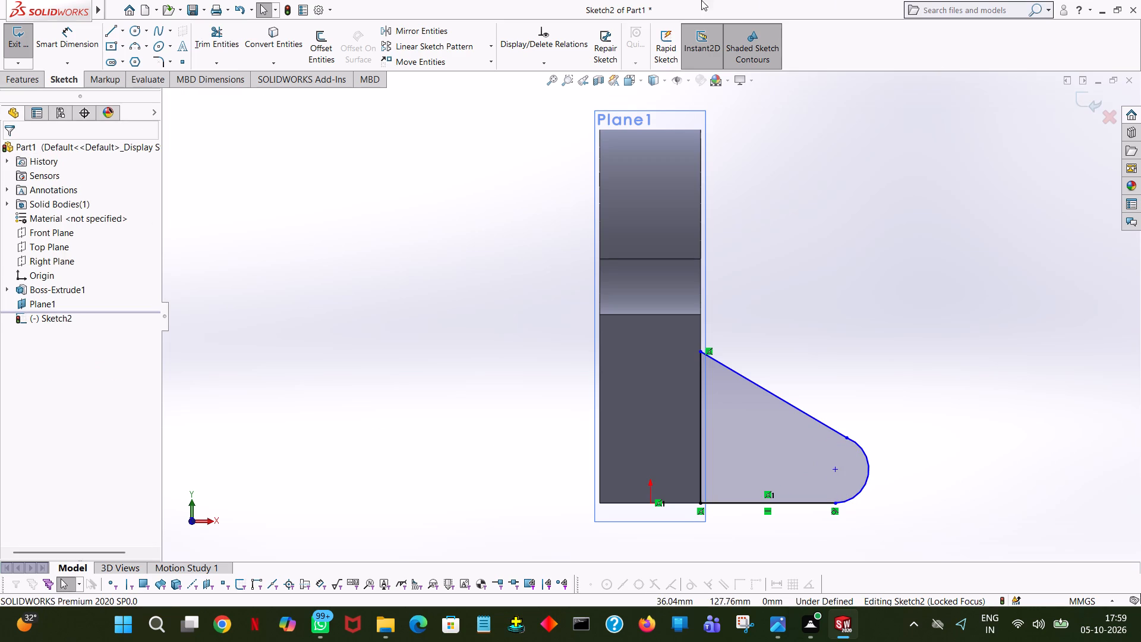
# Dimension the radius of the rib outline's rounded end.
pyautogui.moveTo(915, 391); pyautogui.dragTo(868, 399, button='middle')
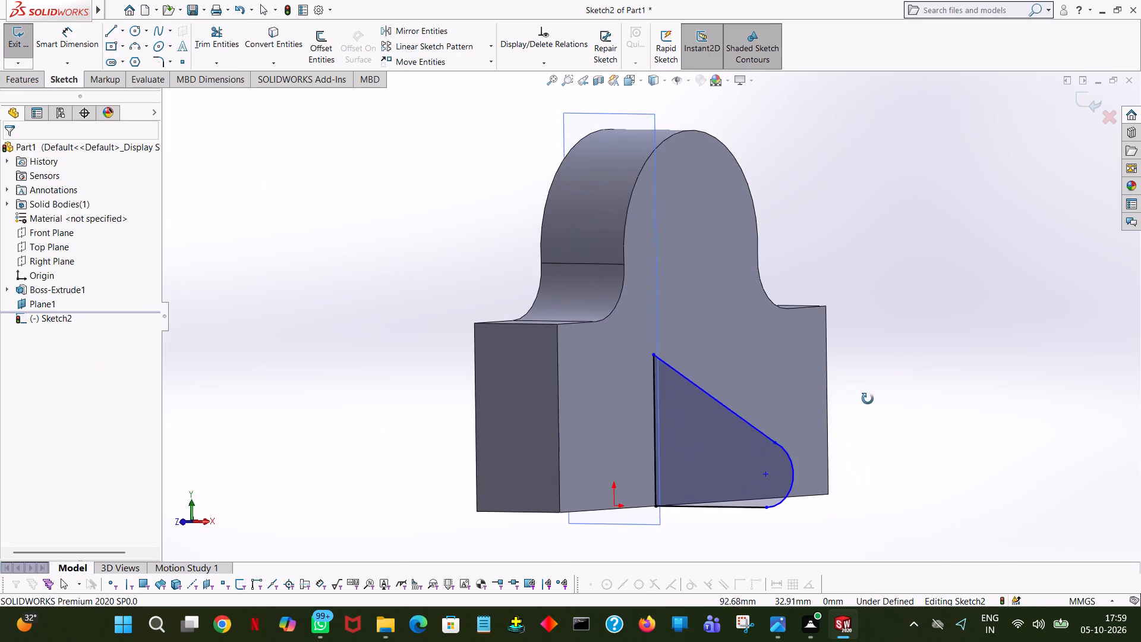
pyautogui.moveTo(868, 399); pyautogui.dragTo(894, 390, button='middle')
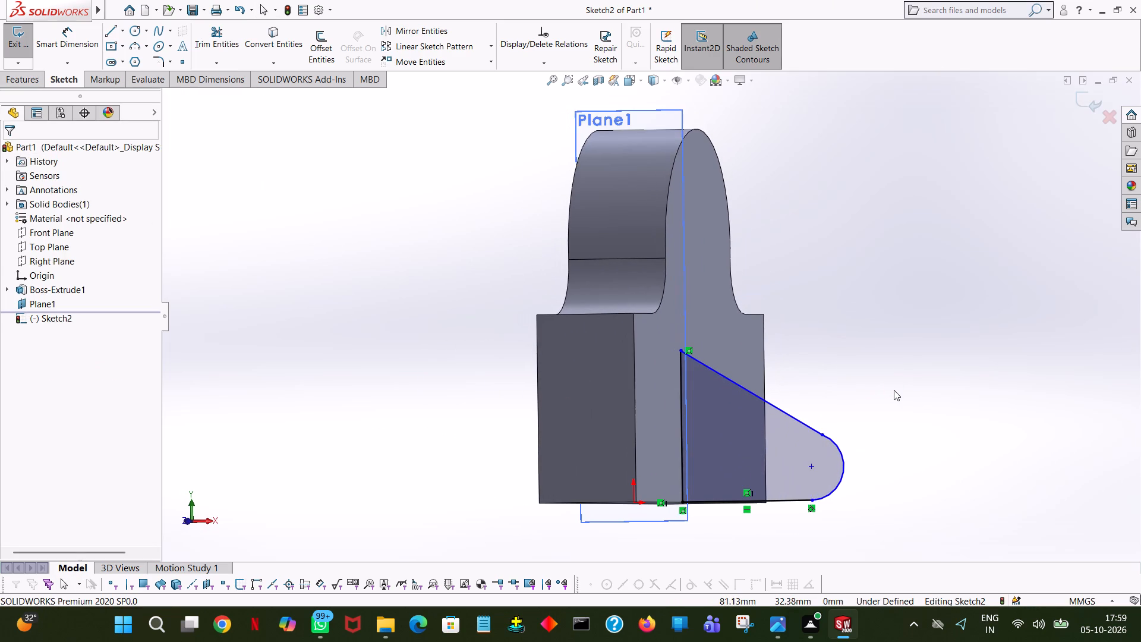
pyautogui.click(65, 43)
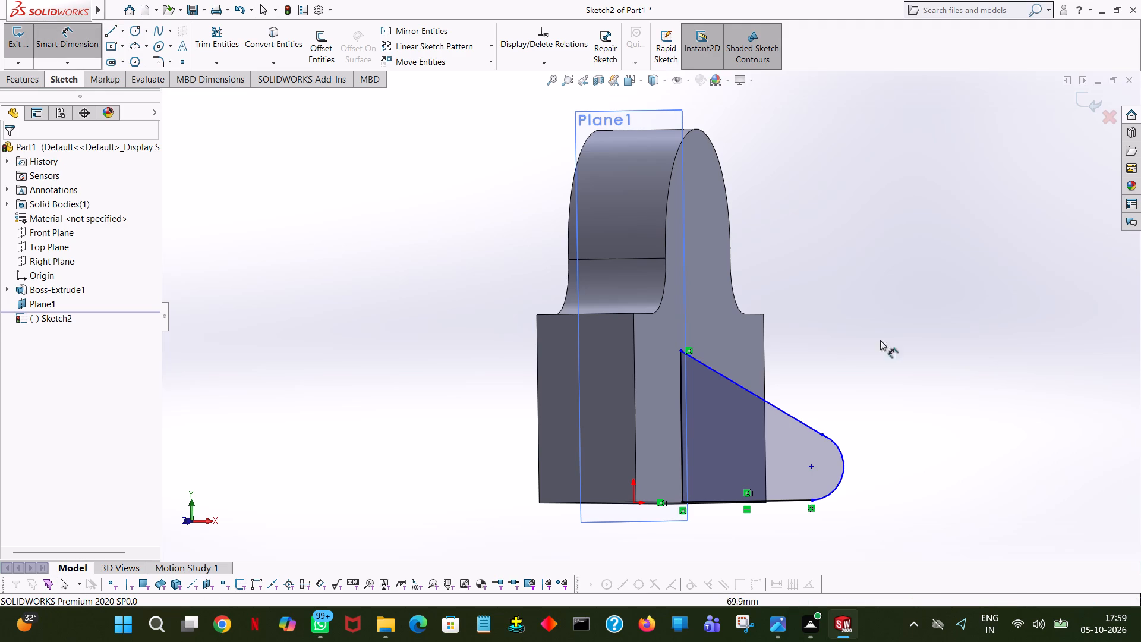
pyautogui.click(844, 473)
pyautogui.click(961, 449)
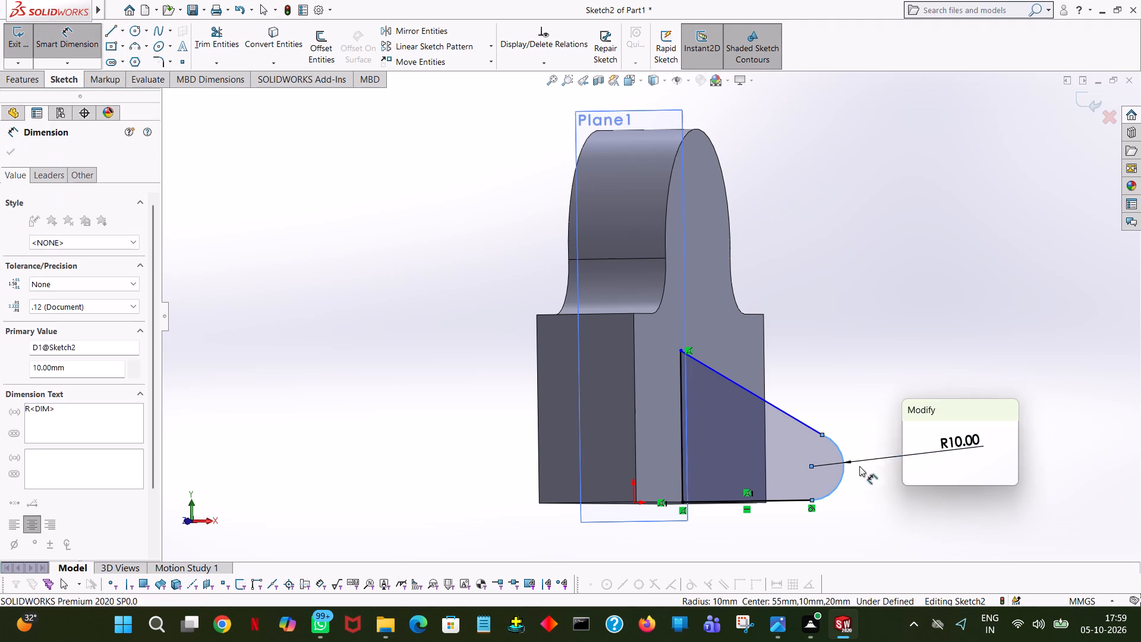
pyautogui.click(910, 430)
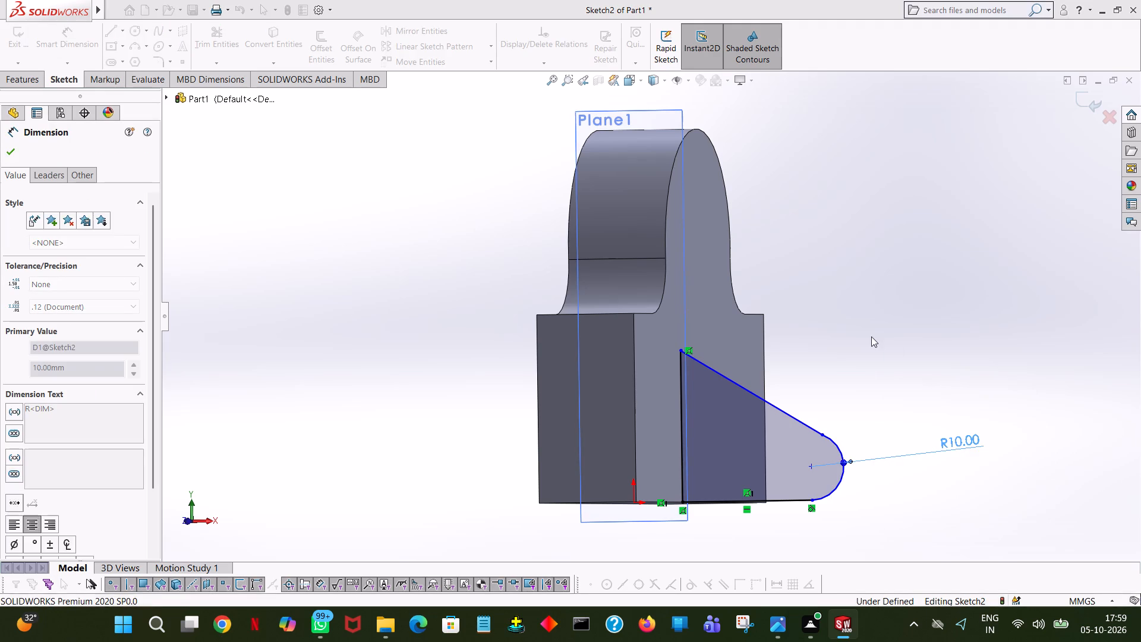
pyautogui.click(871, 336)
# Dimension the length of the rib outline's sloped line.
pyautogui.click(770, 404)
pyautogui.click(832, 326)
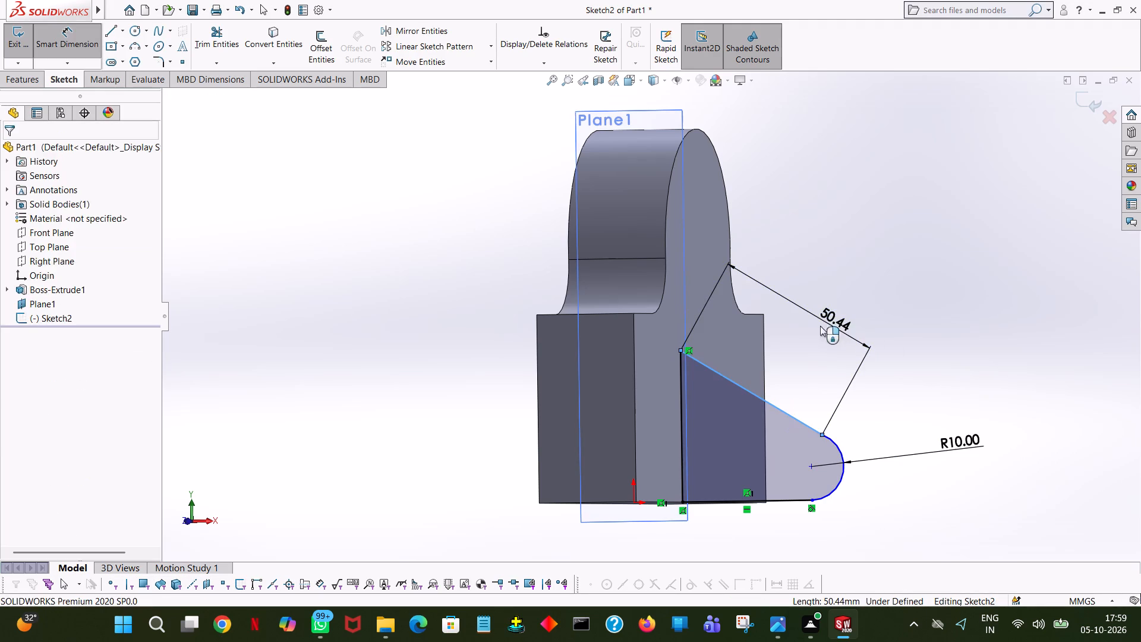
pyautogui.click(781, 309)
pyautogui.click(923, 244)
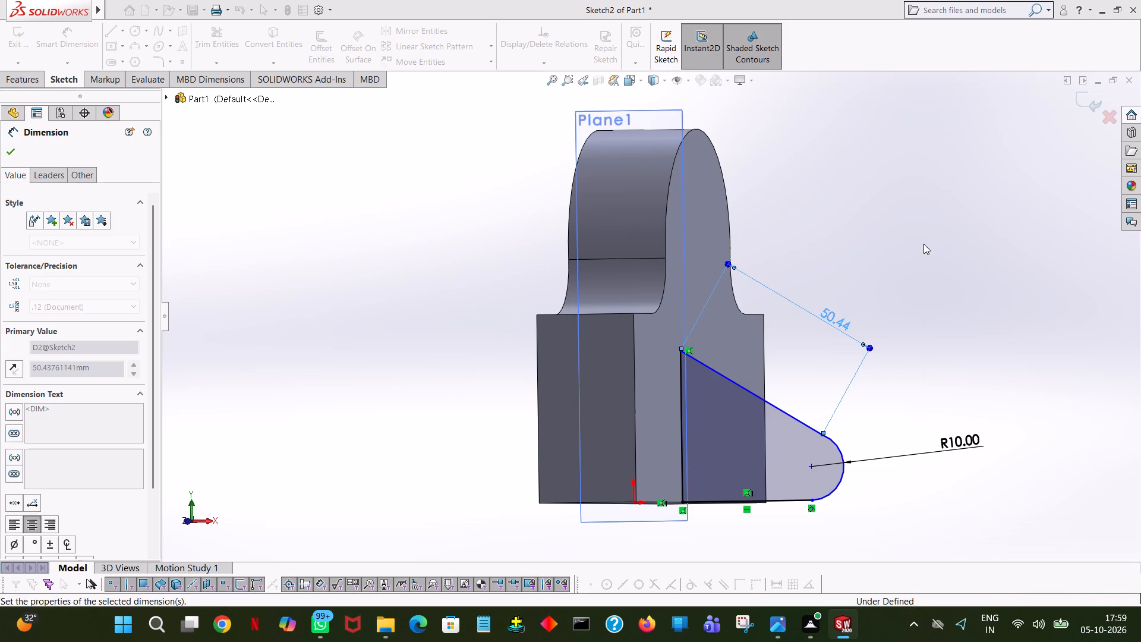
# Dimension the horizontal distance from the origin to the centre of the rib outline's rounded end.
pyautogui.click(843, 475)
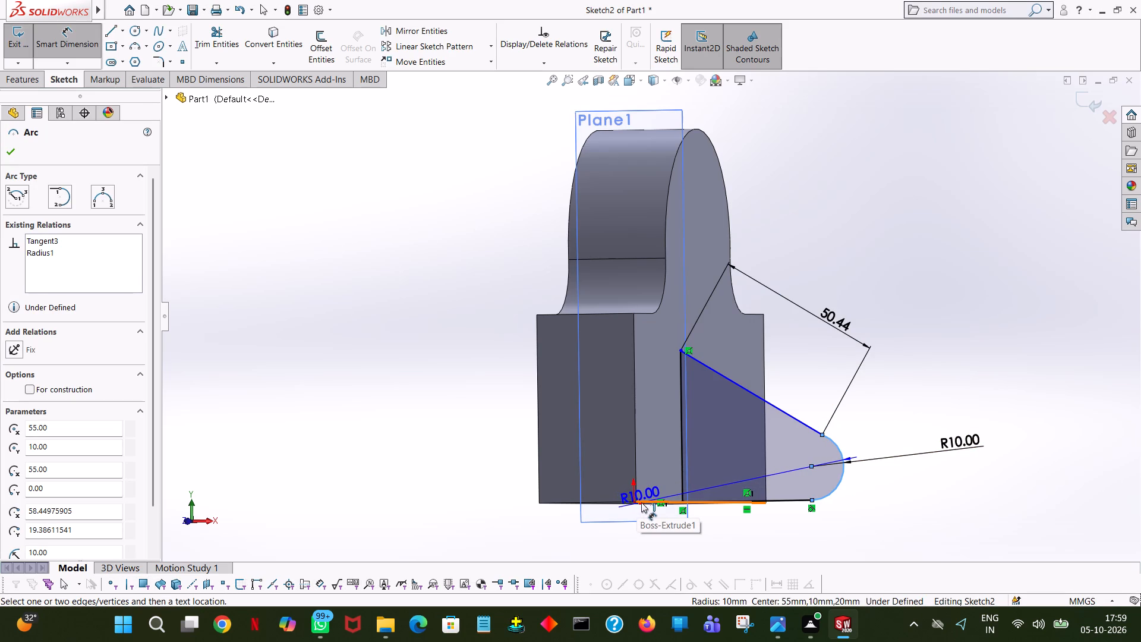
pyautogui.press('space')
pyautogui.moveTo(149, 134); pyautogui.dragTo(179, 123)
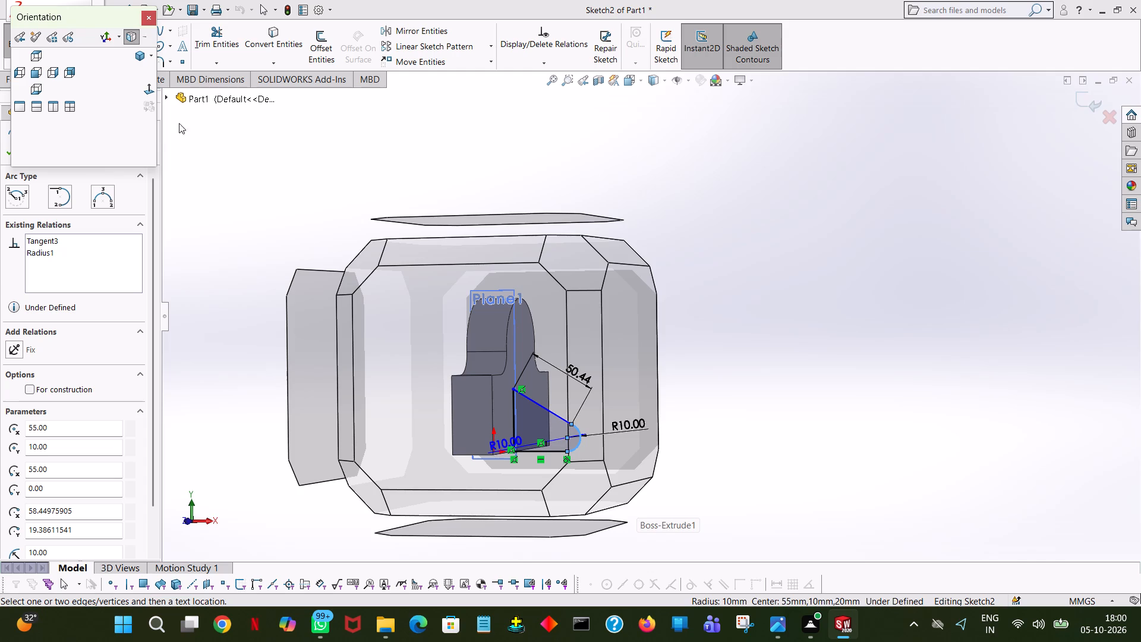
pyautogui.moveTo(179, 123); pyautogui.dragTo(182, 126)
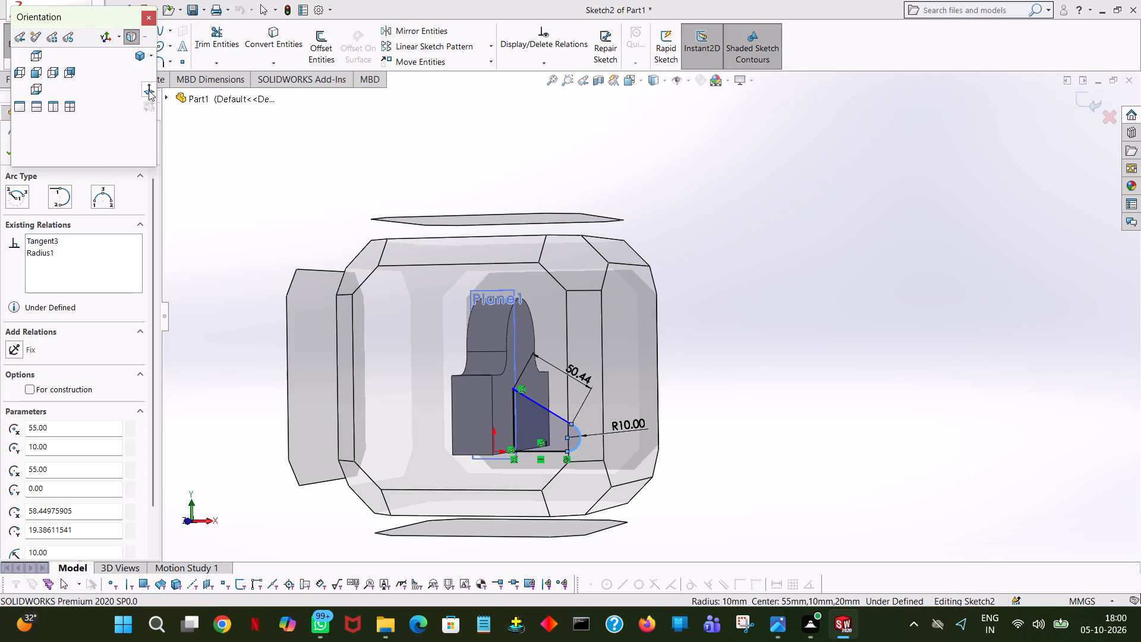
pyautogui.click(149, 90)
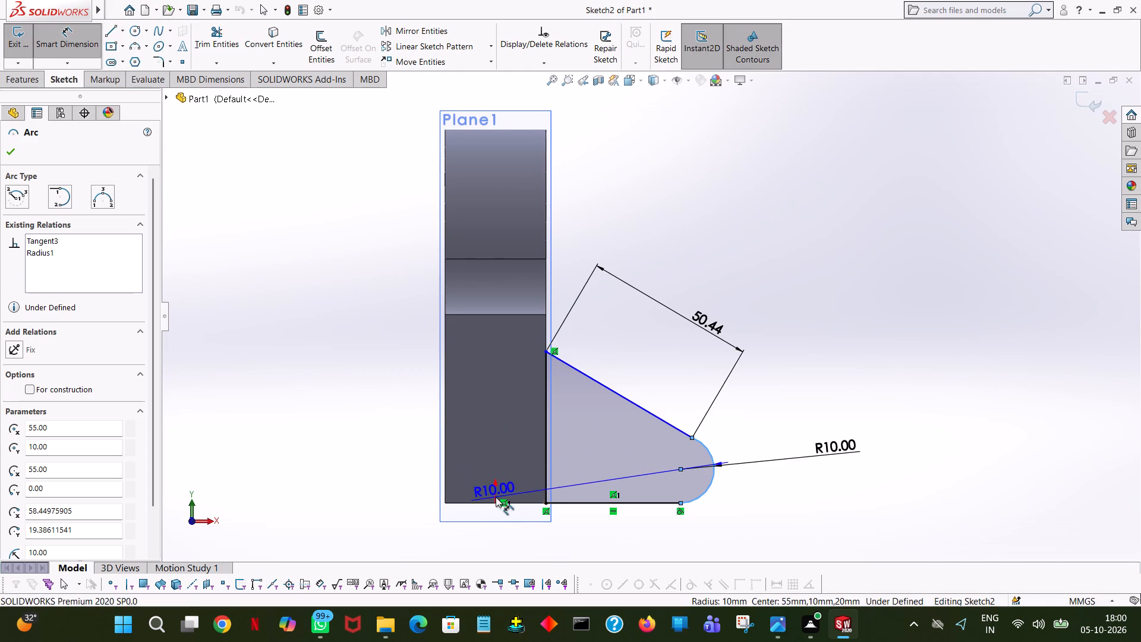
pyautogui.click(496, 503)
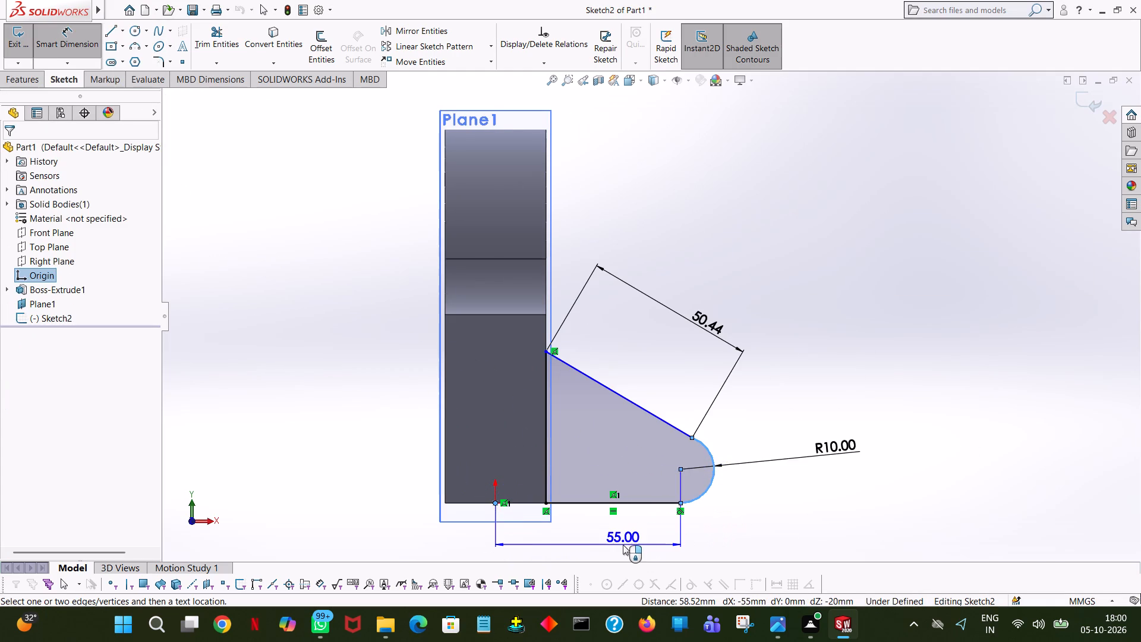
pyautogui.click(623, 545)
pyautogui.click(574, 521)
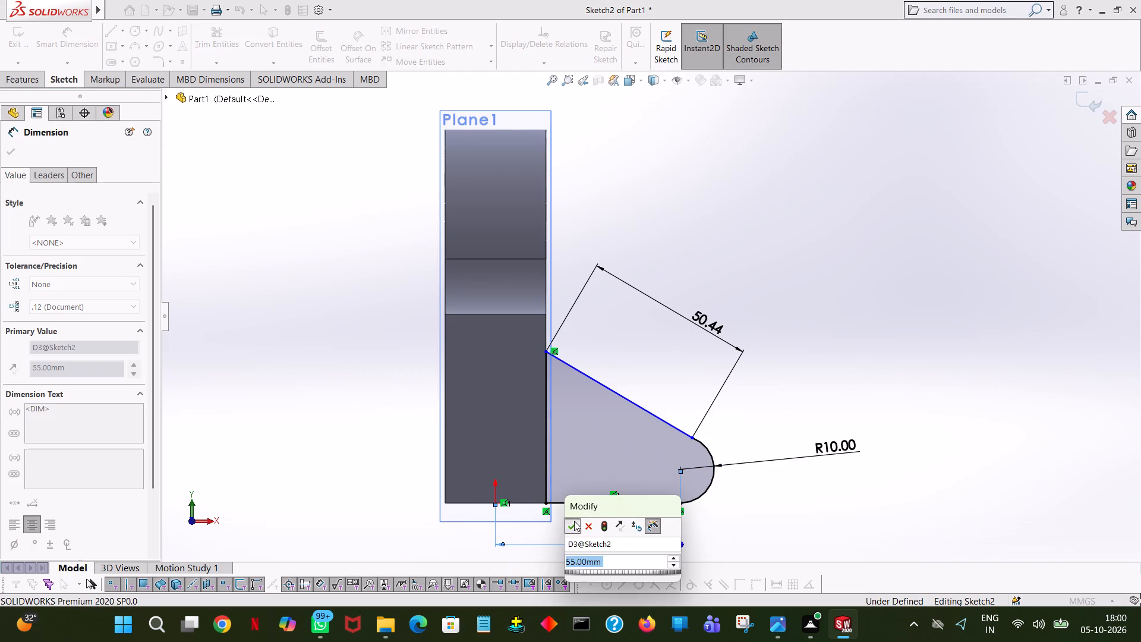
pyautogui.click(885, 316)
# Dimension the obtuse angle between the rib outline's sloped line and its base line.
pyautogui.click(594, 379)
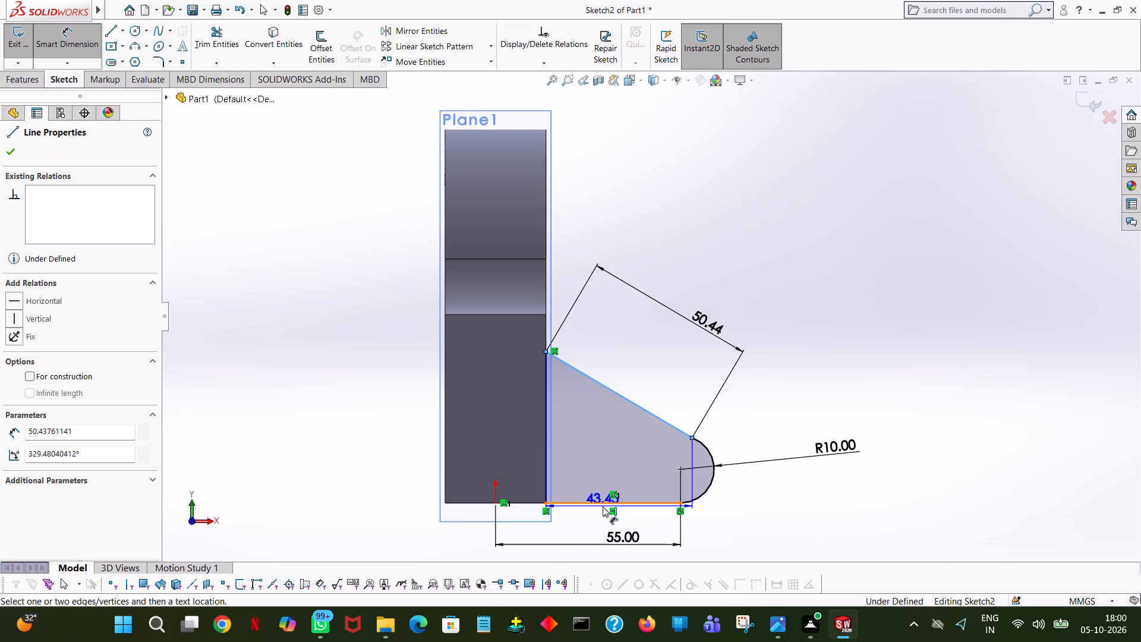
pyautogui.click(603, 503)
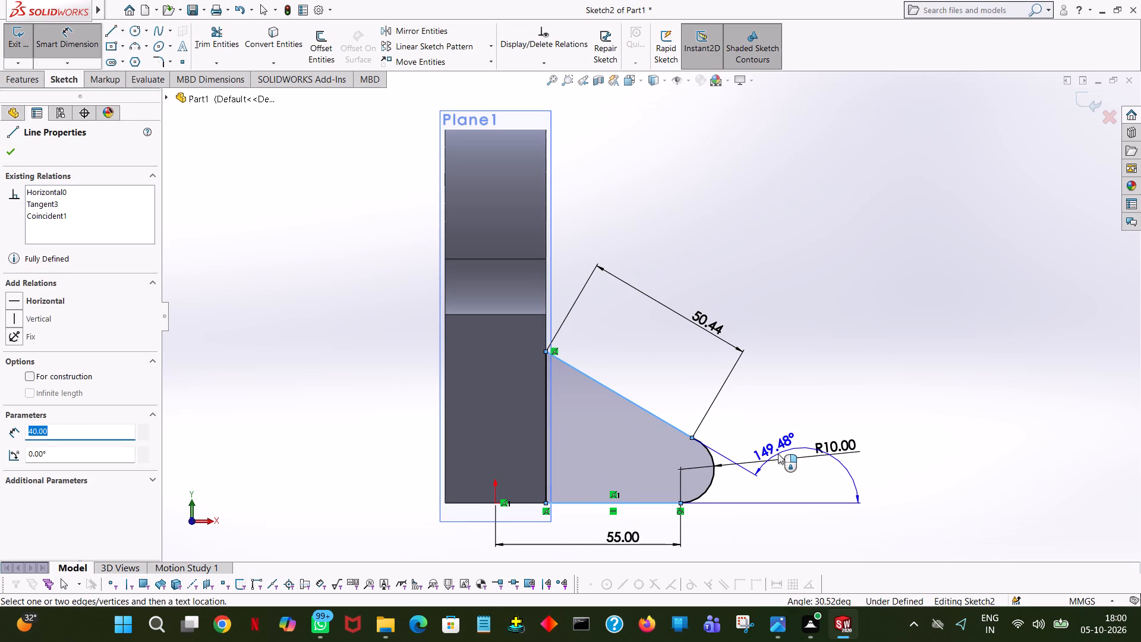
pyautogui.click(778, 454)
pyautogui.click(724, 433)
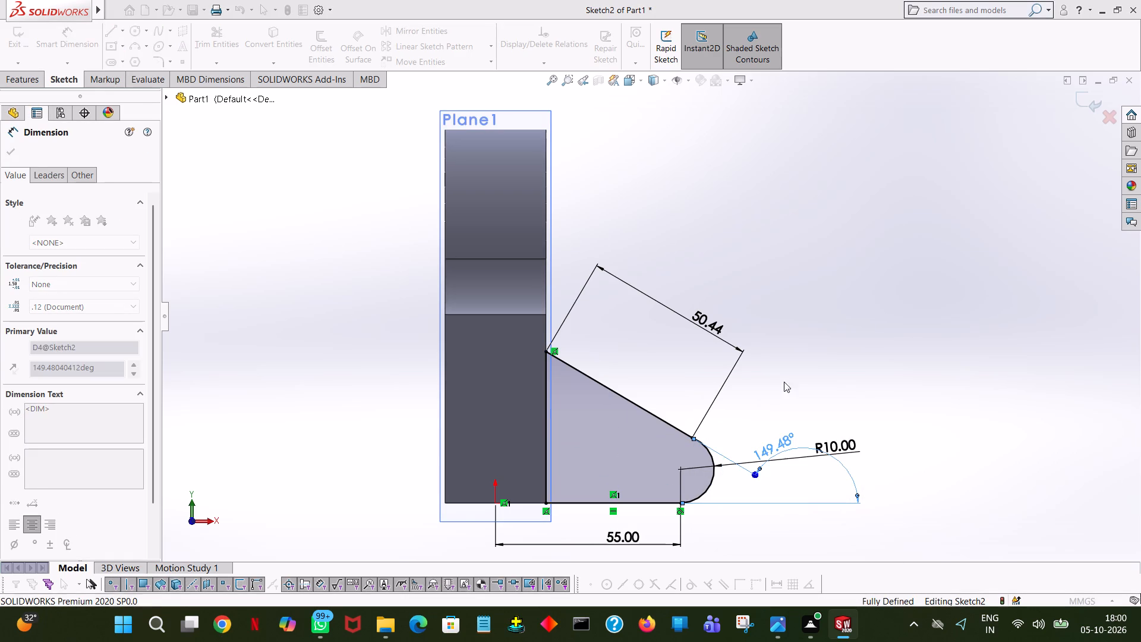
pyautogui.click(841, 326)
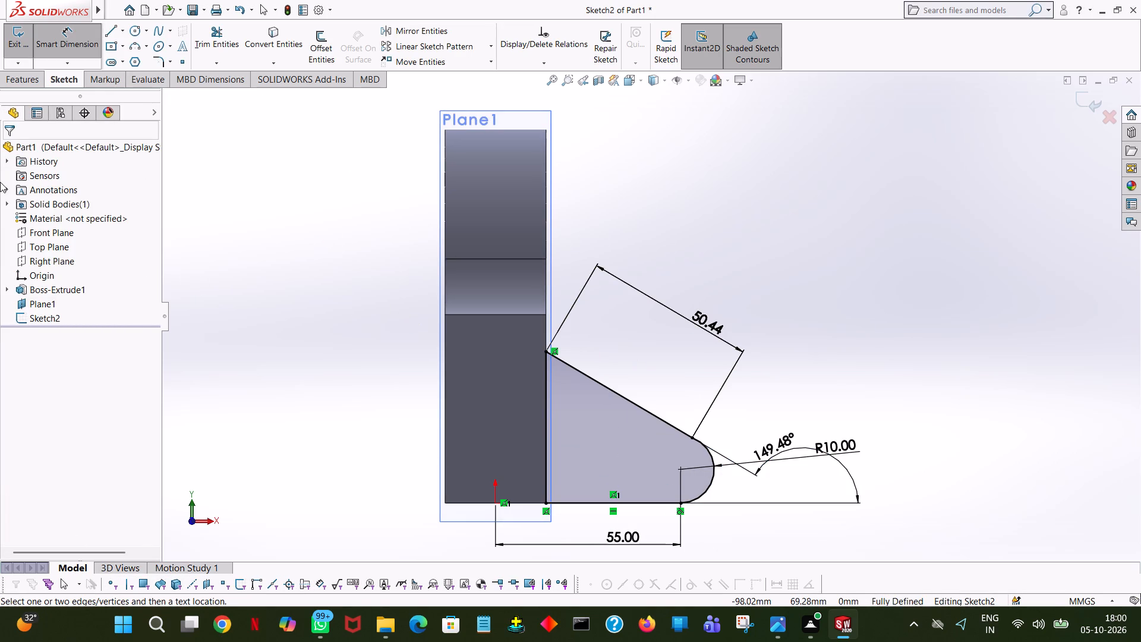
# Extrude the rib outline as a blind boss 15 mm deep, merged with the main body.
pyautogui.click(15, 81)
pyautogui.click(20, 62)
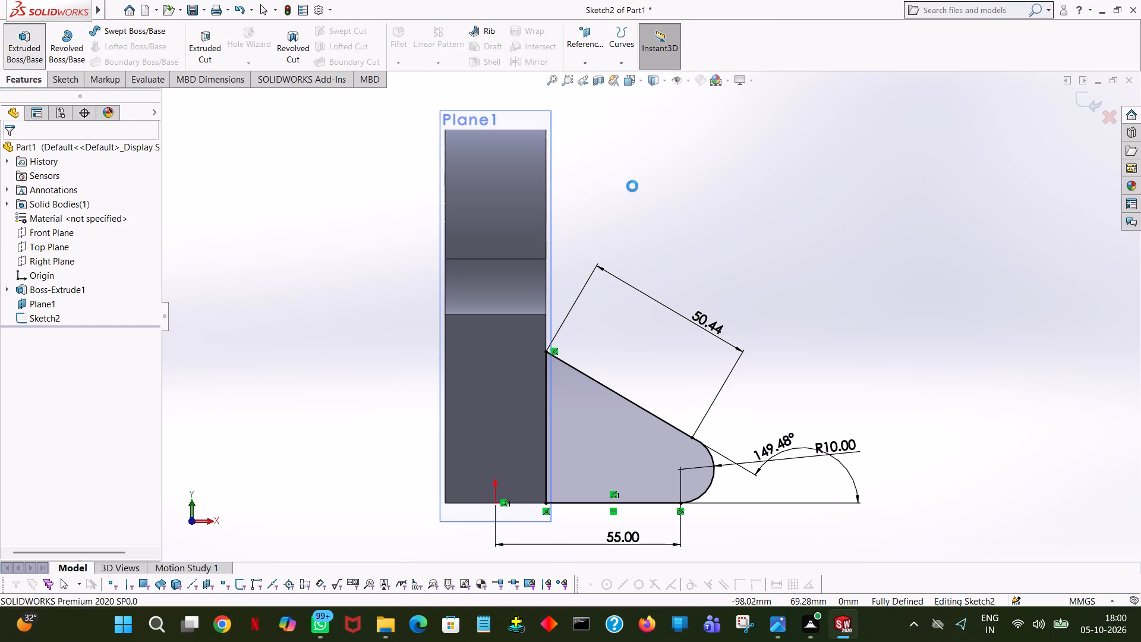
pyautogui.moveTo(846, 275); pyautogui.dragTo(761, 323, button='middle')
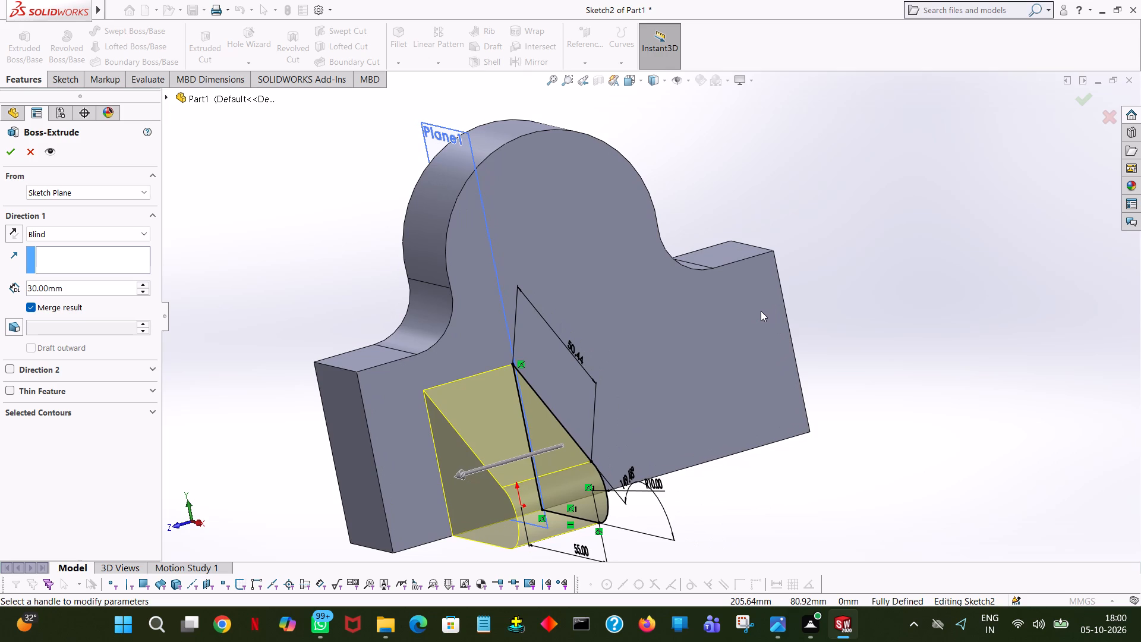
pyautogui.doubleClick(116, 292)
pyautogui.write('18')
pyautogui.press('BackSpace')
pyautogui.press('5')
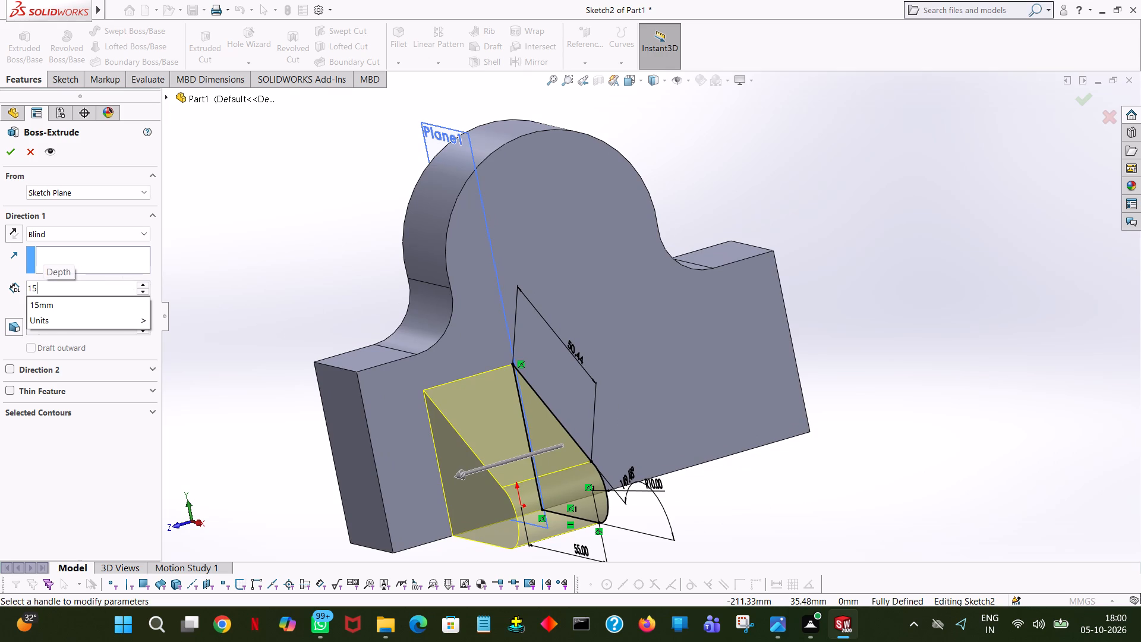
pyautogui.click(375, 207)
pyautogui.click(4, 151)
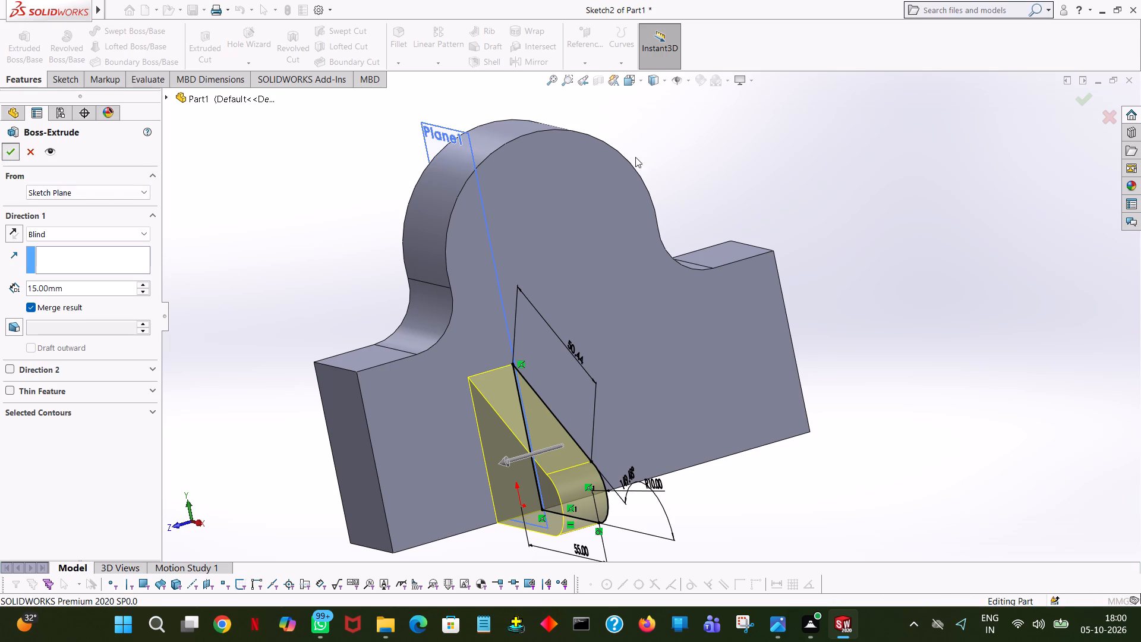
pyautogui.click(902, 192)
# Create a reference plane offset 20 mm from the Front Plane, flipped to the side opposite the first rib.
pyautogui.moveTo(853, 199); pyautogui.dragTo(834, 320, button='middle')
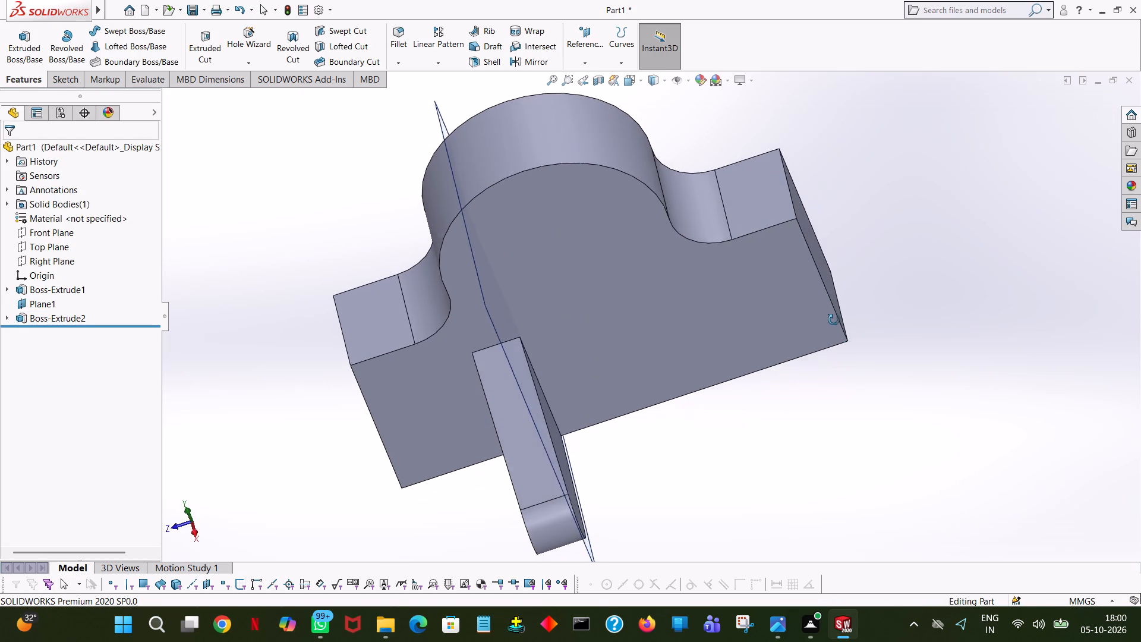
pyautogui.moveTo(834, 320); pyautogui.dragTo(835, 310, button='middle')
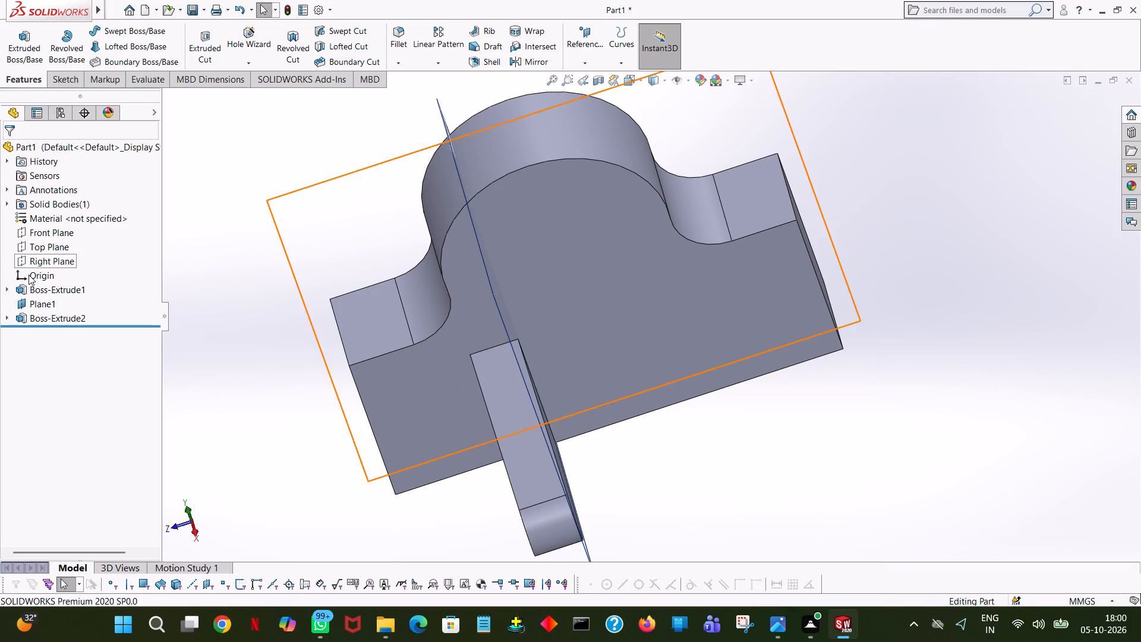
pyautogui.click(47, 237)
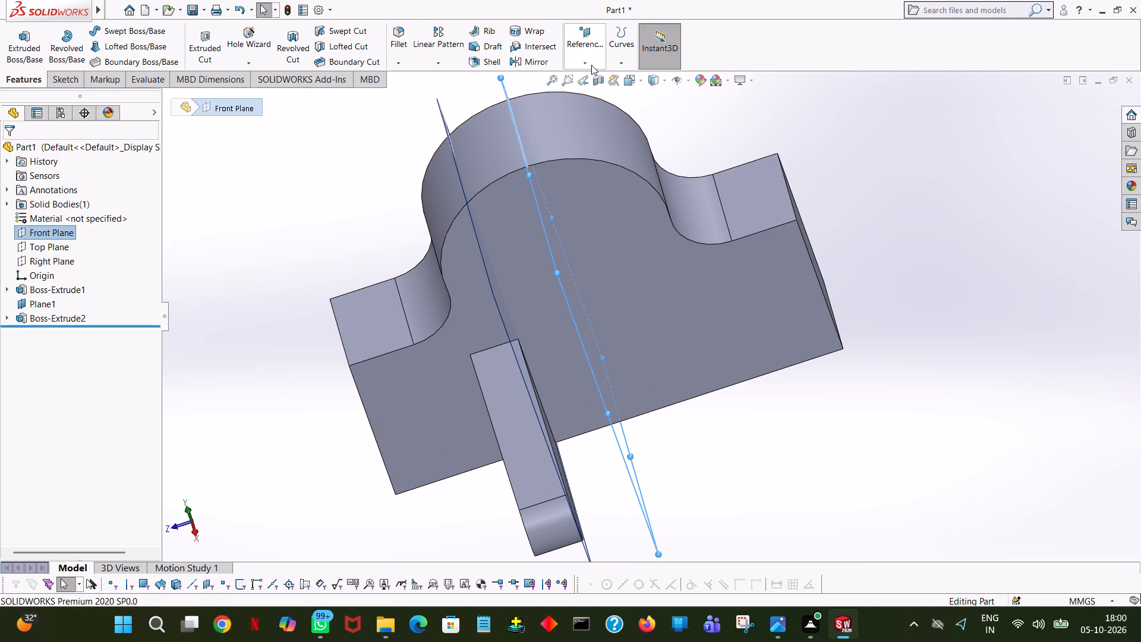
pyautogui.click(591, 65)
pyautogui.click(594, 79)
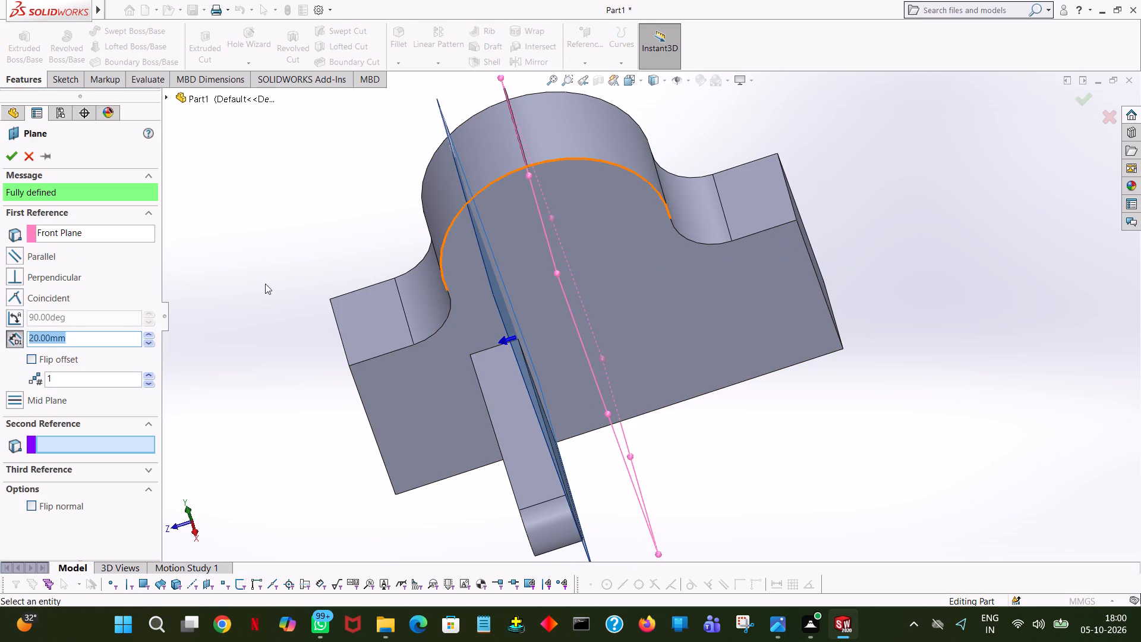
pyautogui.click(30, 359)
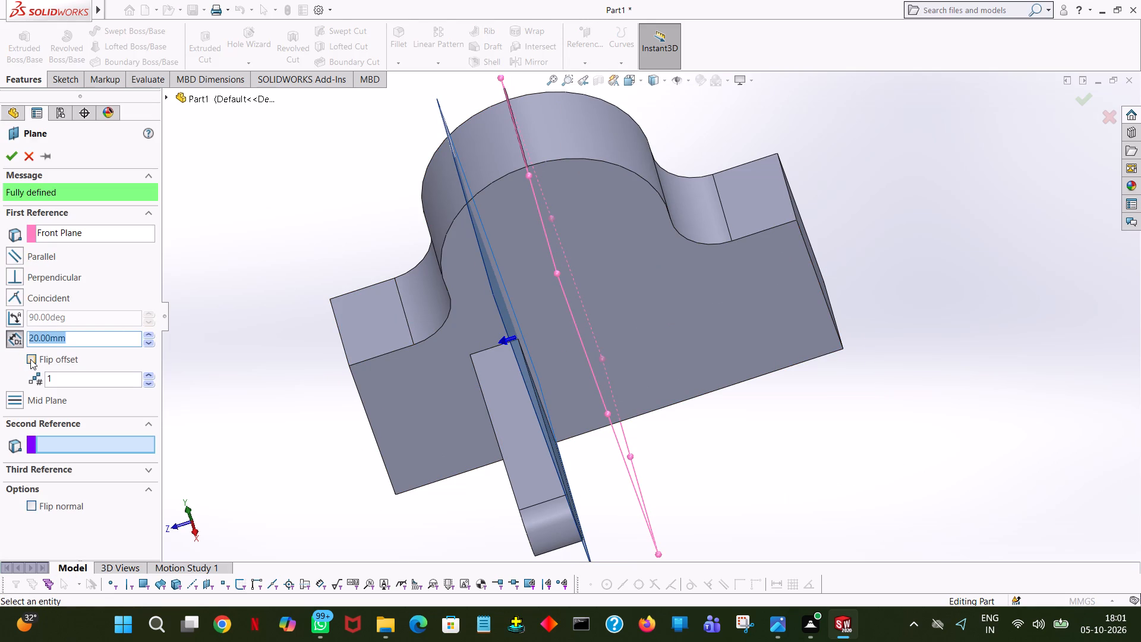
pyautogui.click(9, 153)
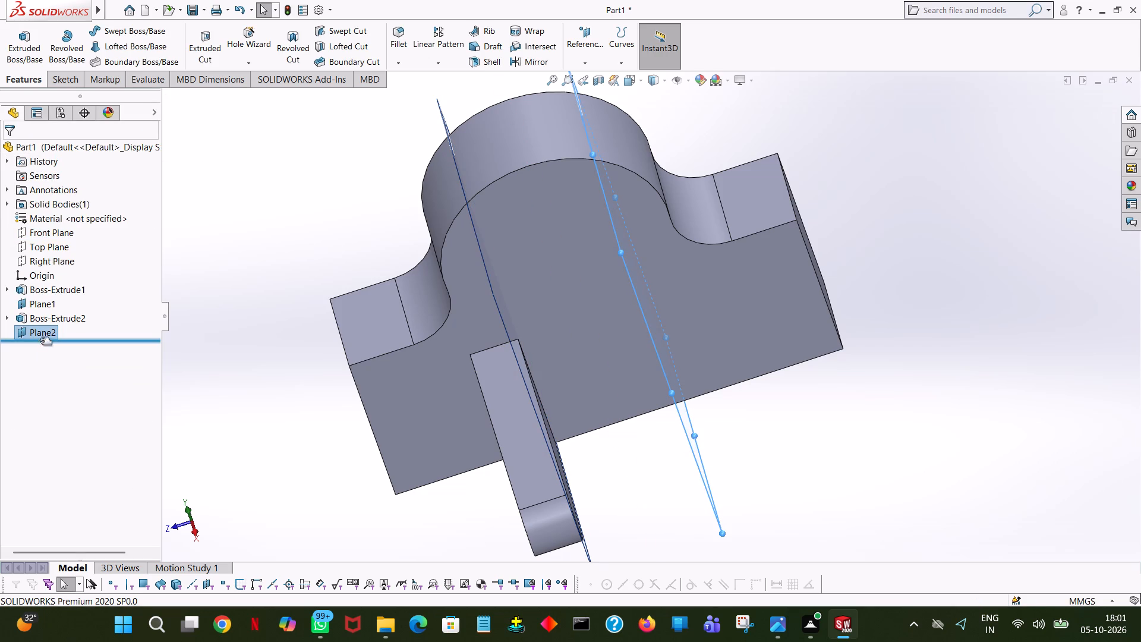
# On the new offset plane, sketch a 40 mm horizontal base line from the block's bottom corner and a 10 mm vertical line up from its outer end.
pyautogui.click(40, 333)
pyautogui.click(19, 329)
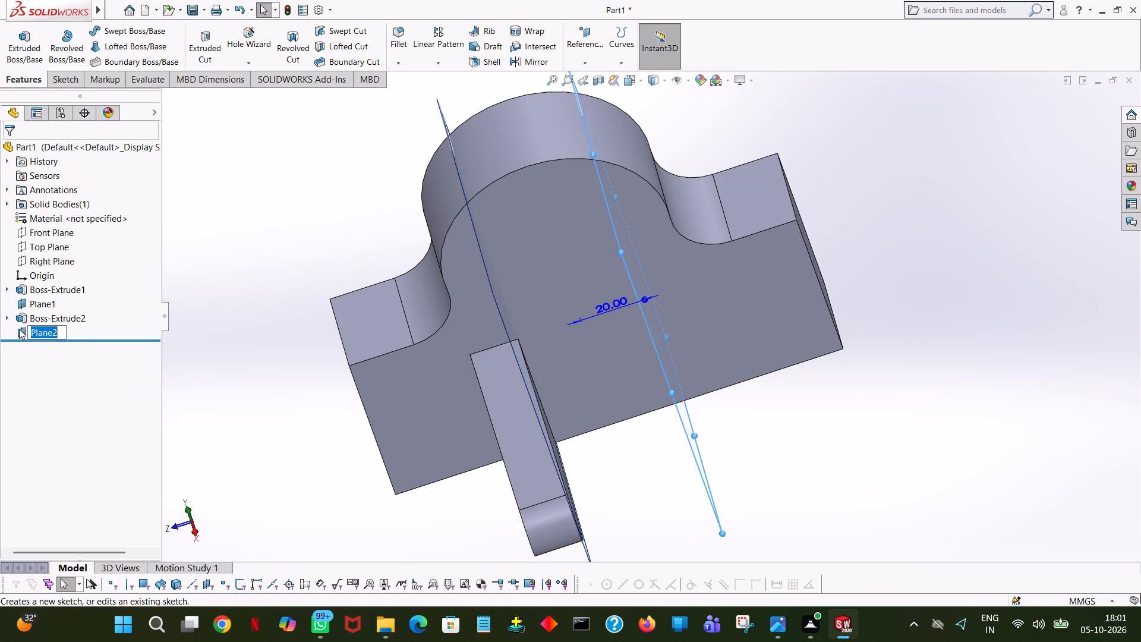
pyautogui.click(31, 317)
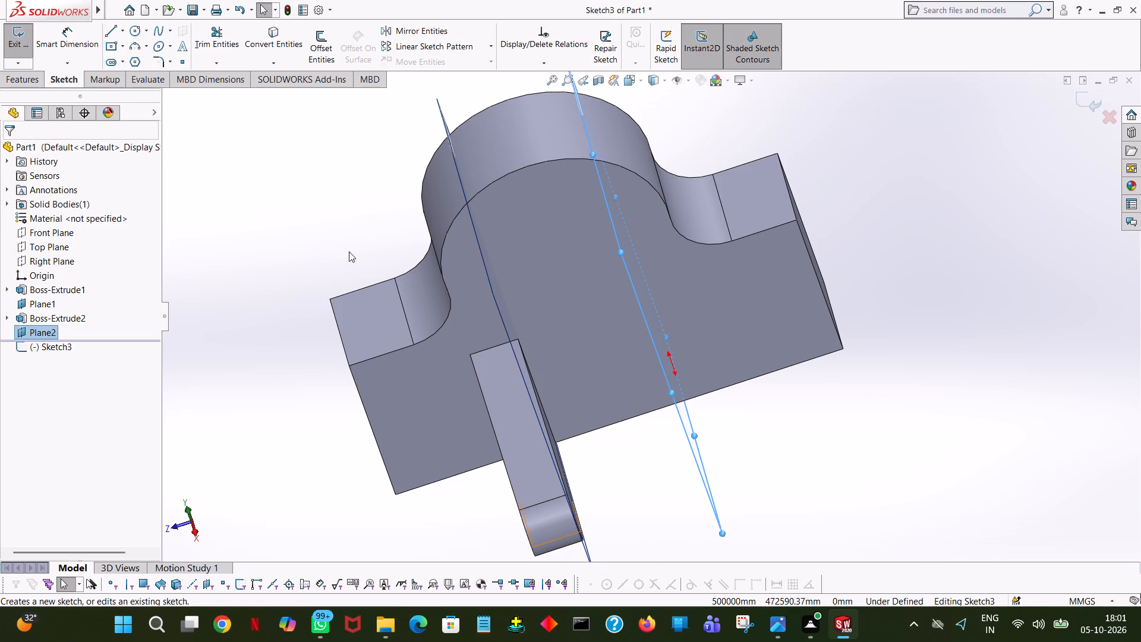
pyautogui.press('space')
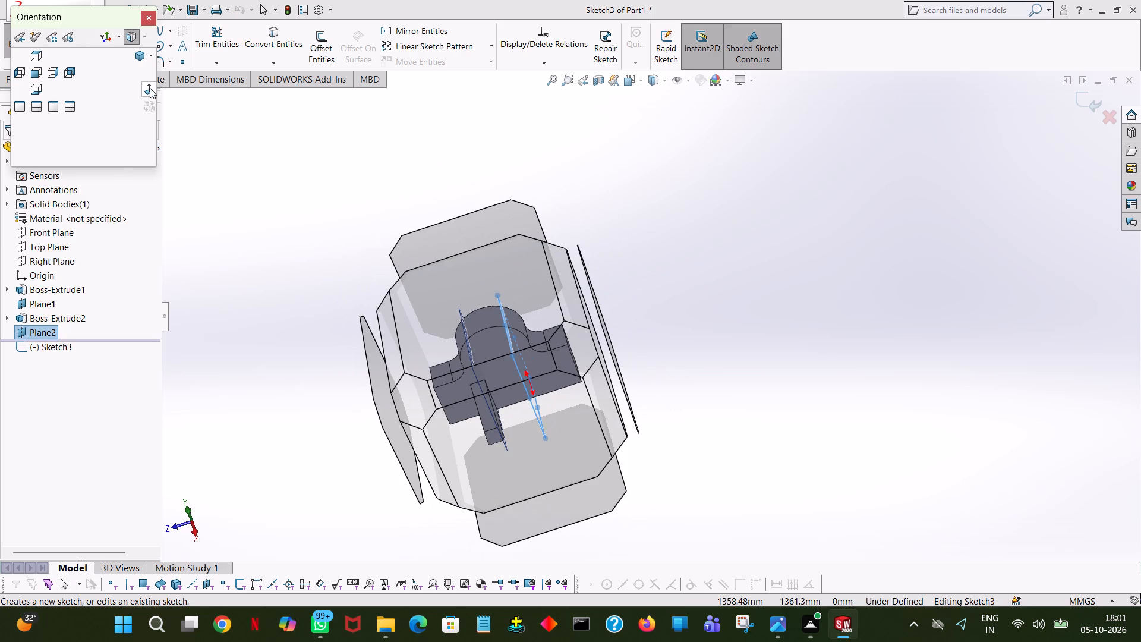
pyautogui.click(150, 88)
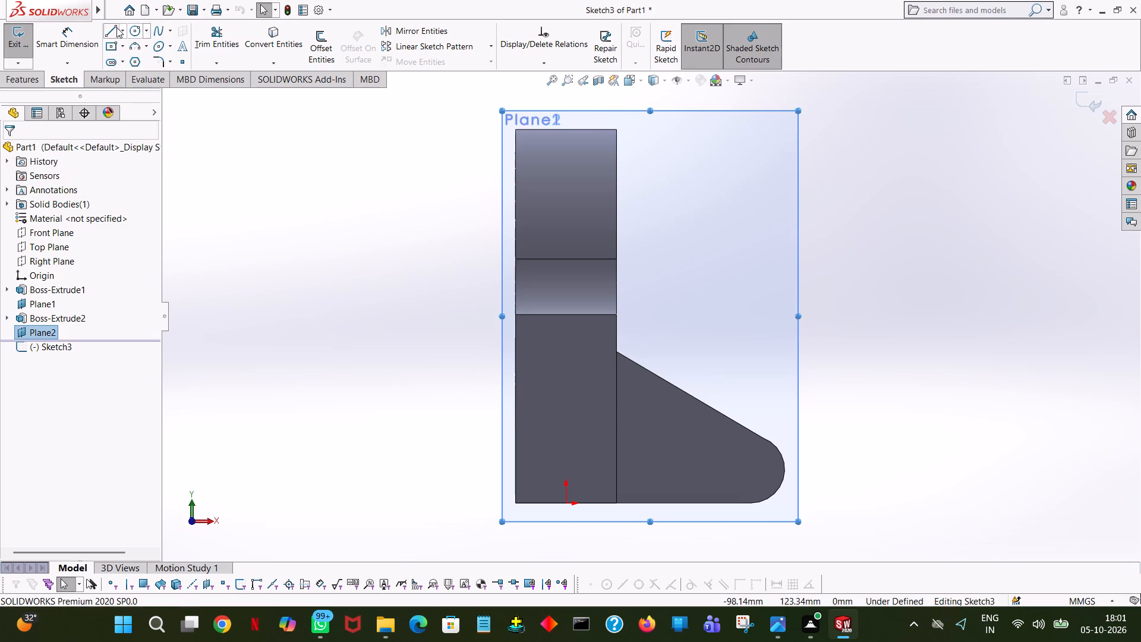
pyautogui.click(109, 27)
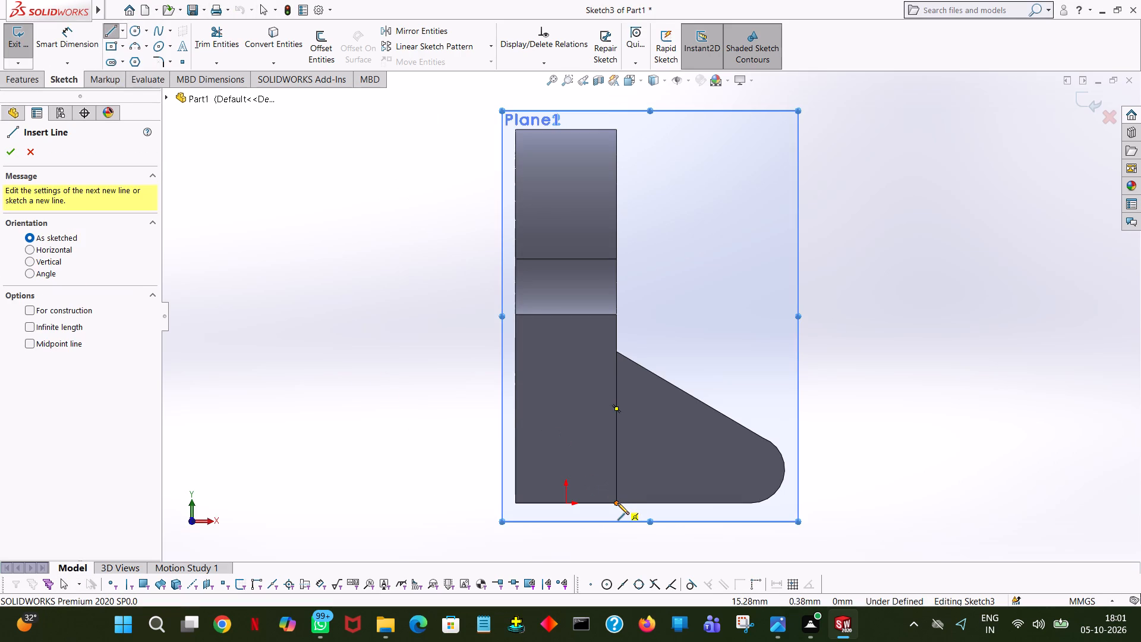
pyautogui.click(616, 503)
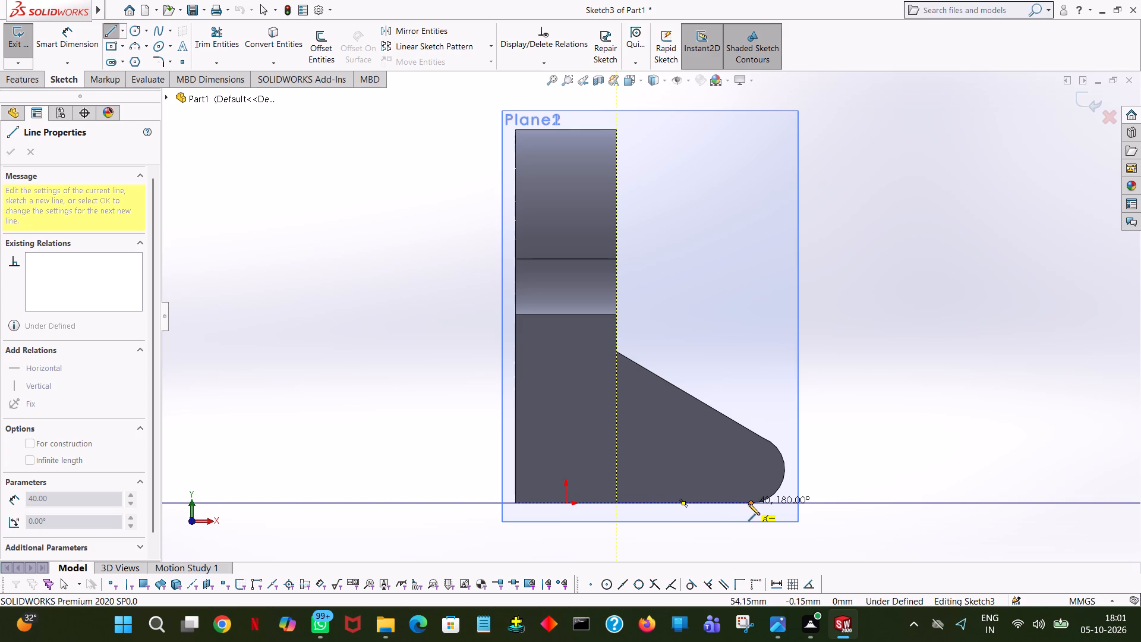
pyautogui.click(749, 503)
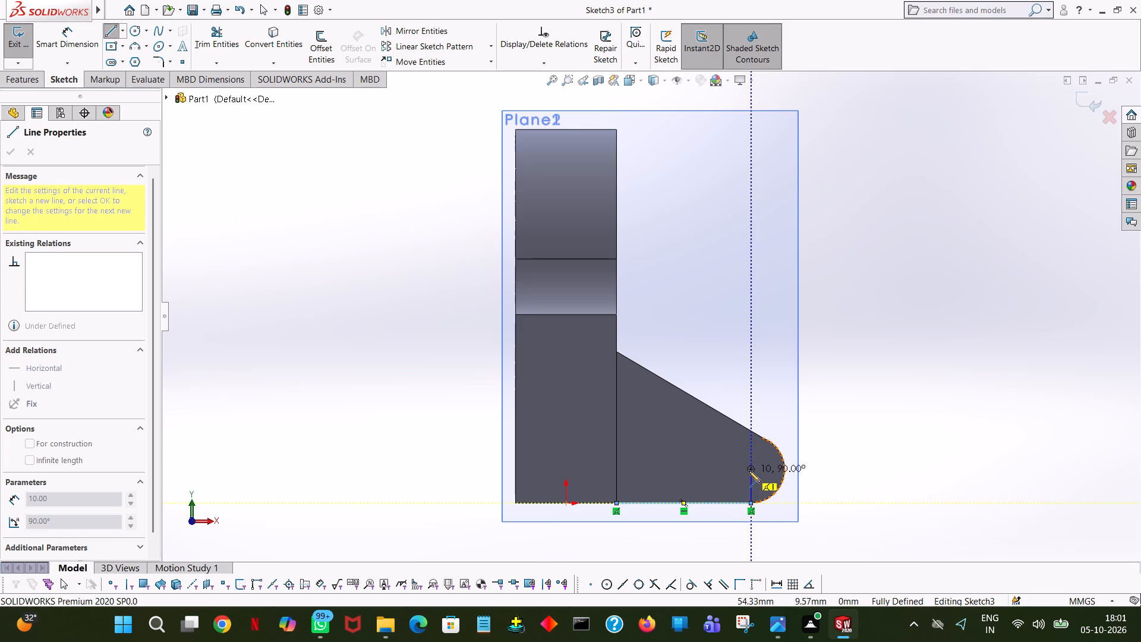
pyautogui.click(751, 471)
pyautogui.rightClick(751, 472)
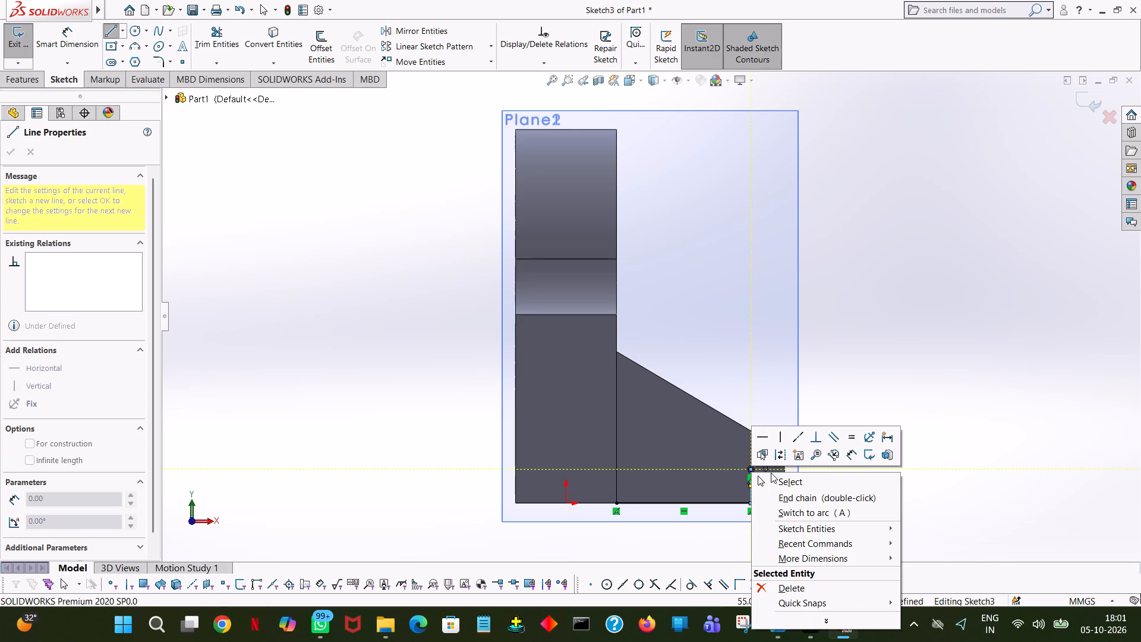
pyautogui.click(773, 477)
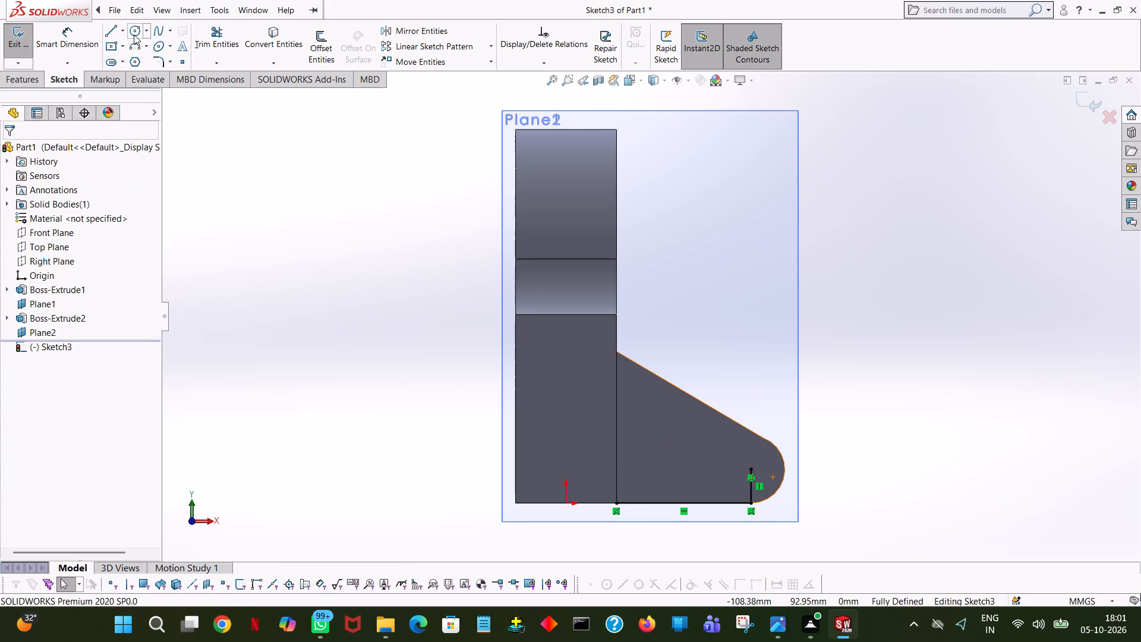
# Sketch a 10 mm radius circle centred on the short vertical line's upper end.
pyautogui.click(134, 34)
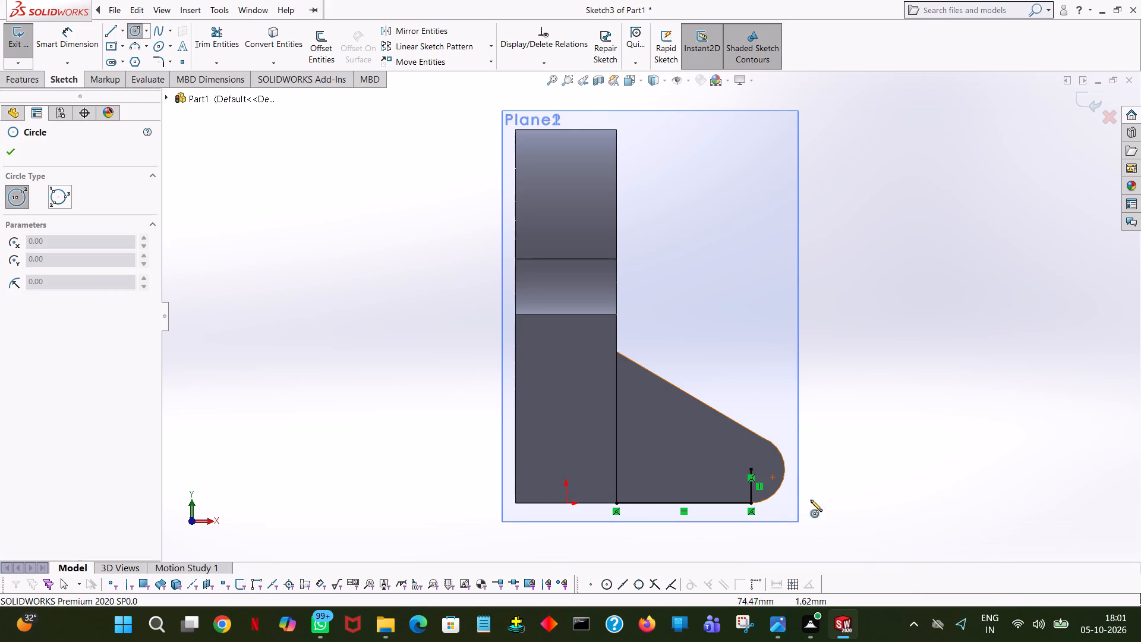
pyautogui.click(752, 470)
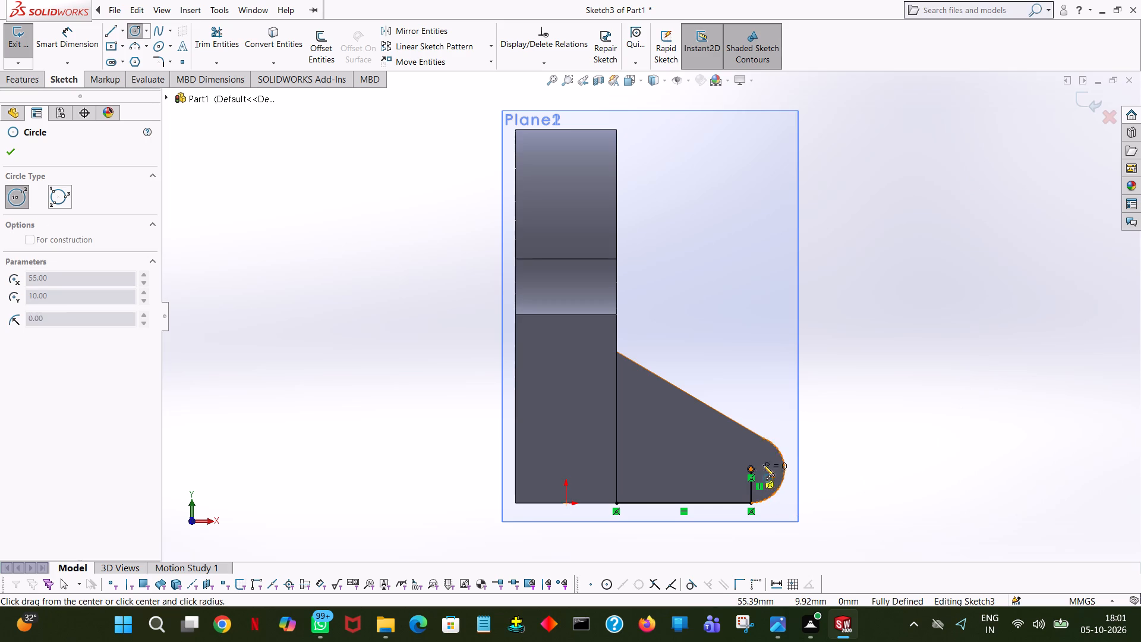
pyautogui.click(784, 465)
pyautogui.rightClick(784, 465)
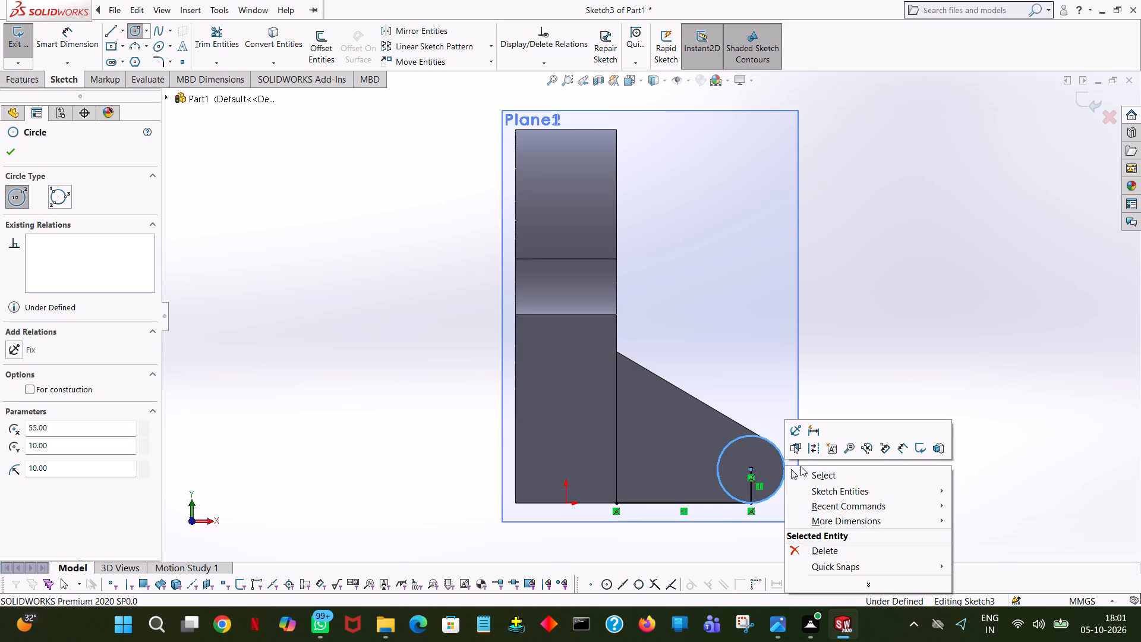
pyautogui.click(805, 470)
# Draw a sloped line from the circle to the first rib's top corner and a 45 mm vertical line down to the base line's start.
pyautogui.click(111, 30)
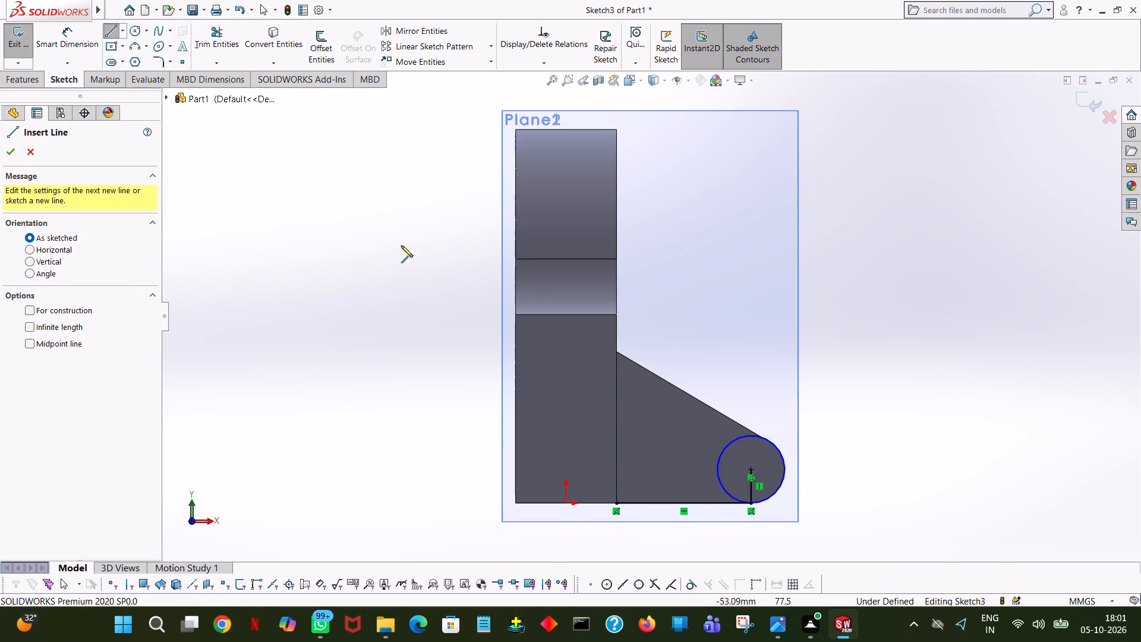
pyautogui.click(767, 439)
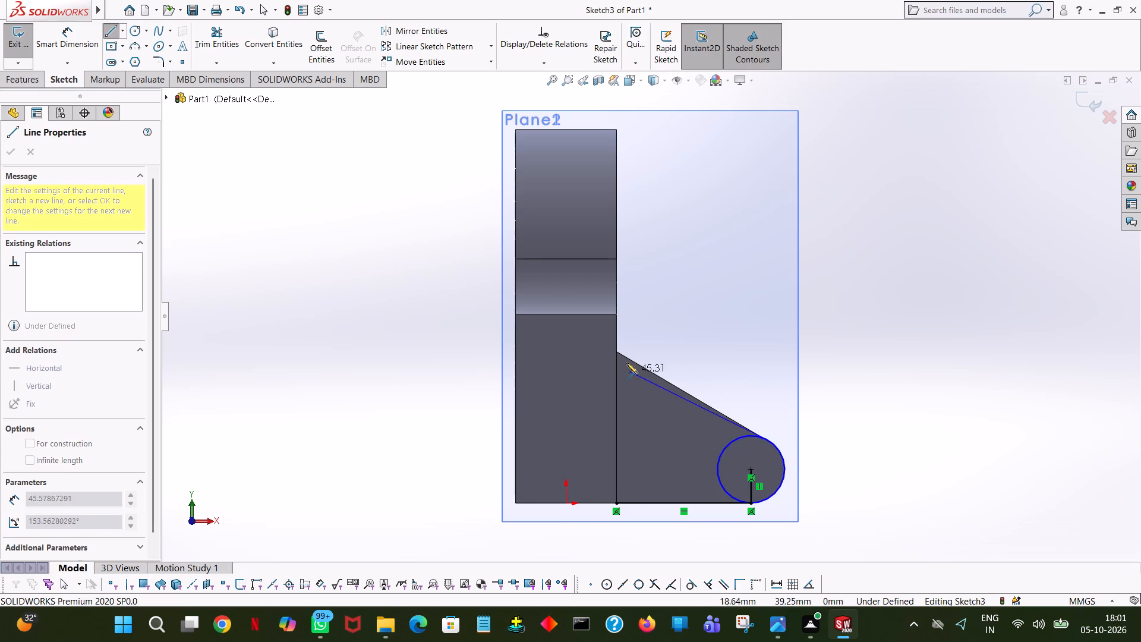
pyautogui.click(616, 351)
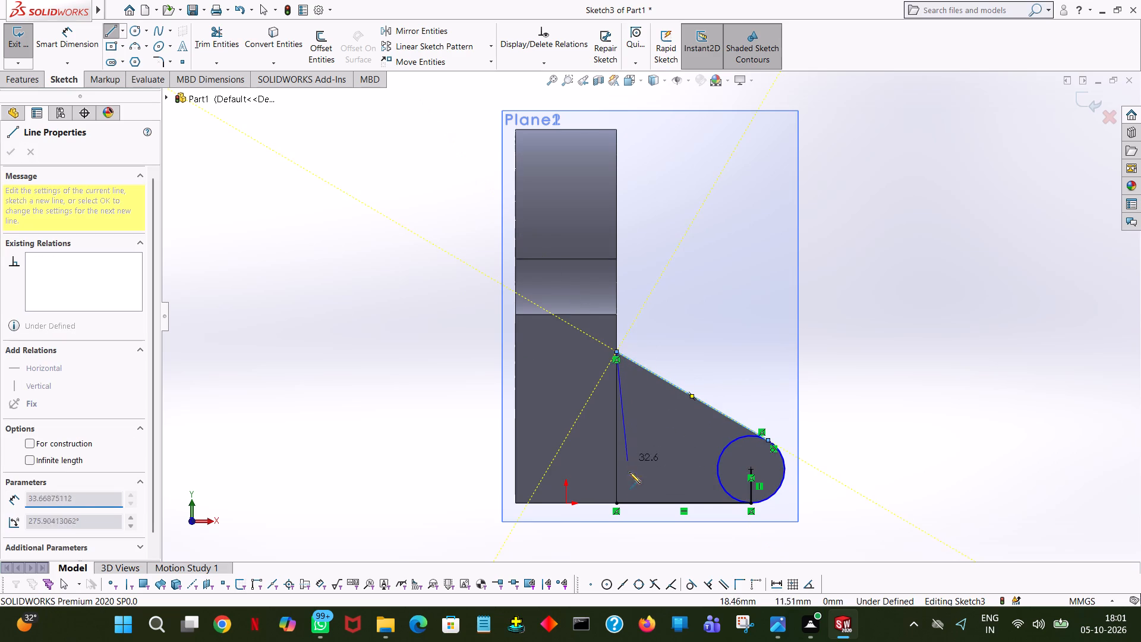
pyautogui.click(614, 502)
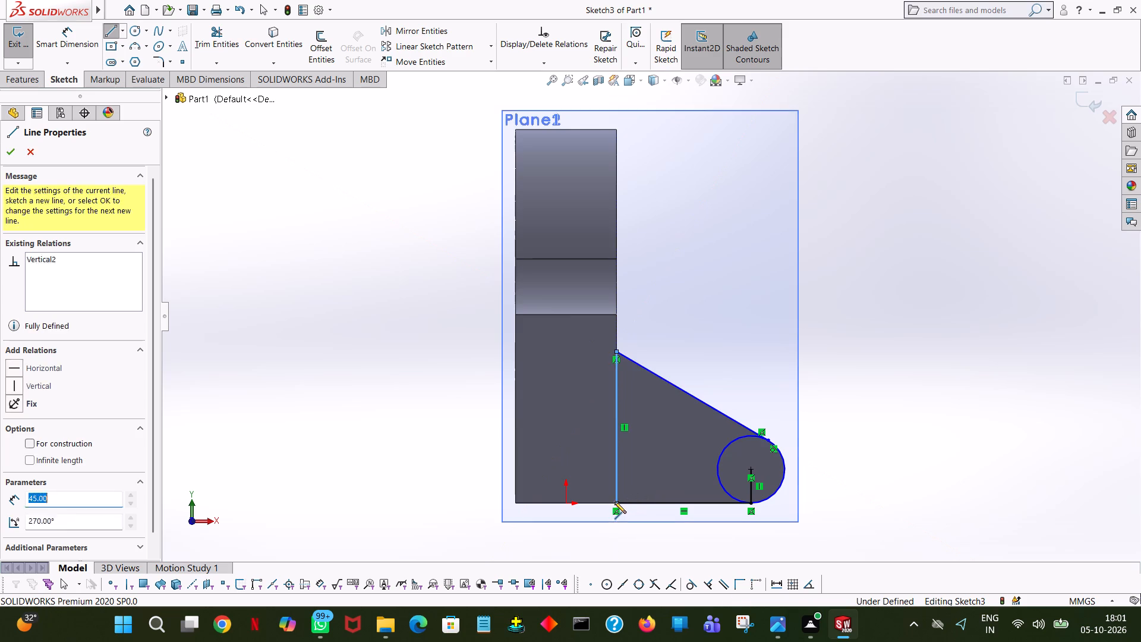
pyautogui.rightClick(614, 501)
pyautogui.click(641, 505)
pyautogui.click(890, 329)
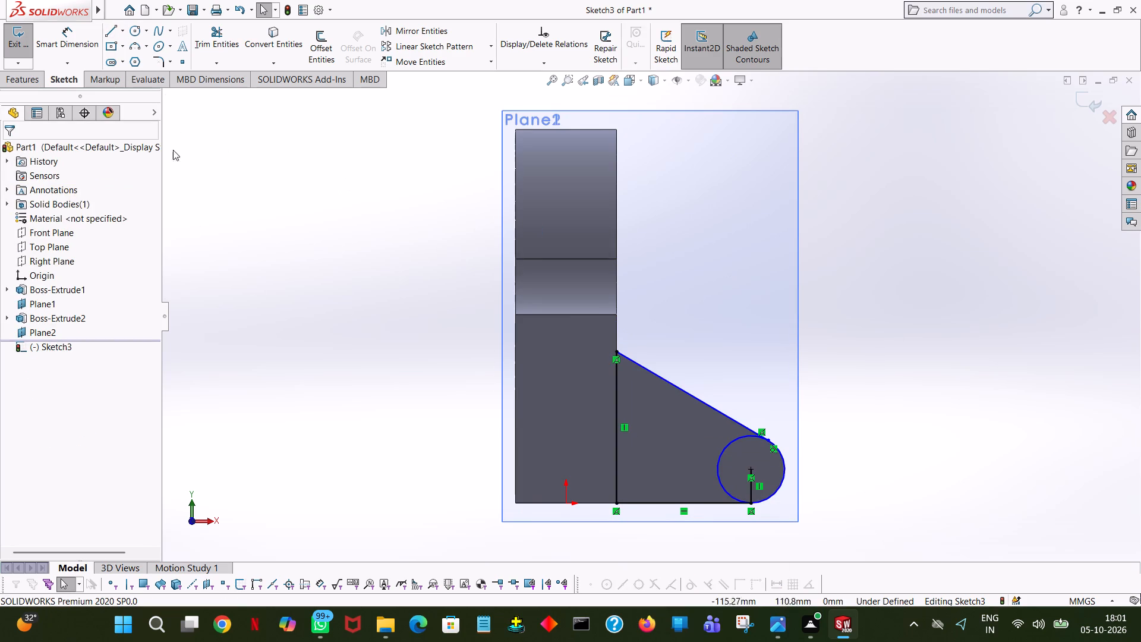
# Trim the circle's inner arc and the short vertical line to leave a single closed rib outline.
pyautogui.click(215, 34)
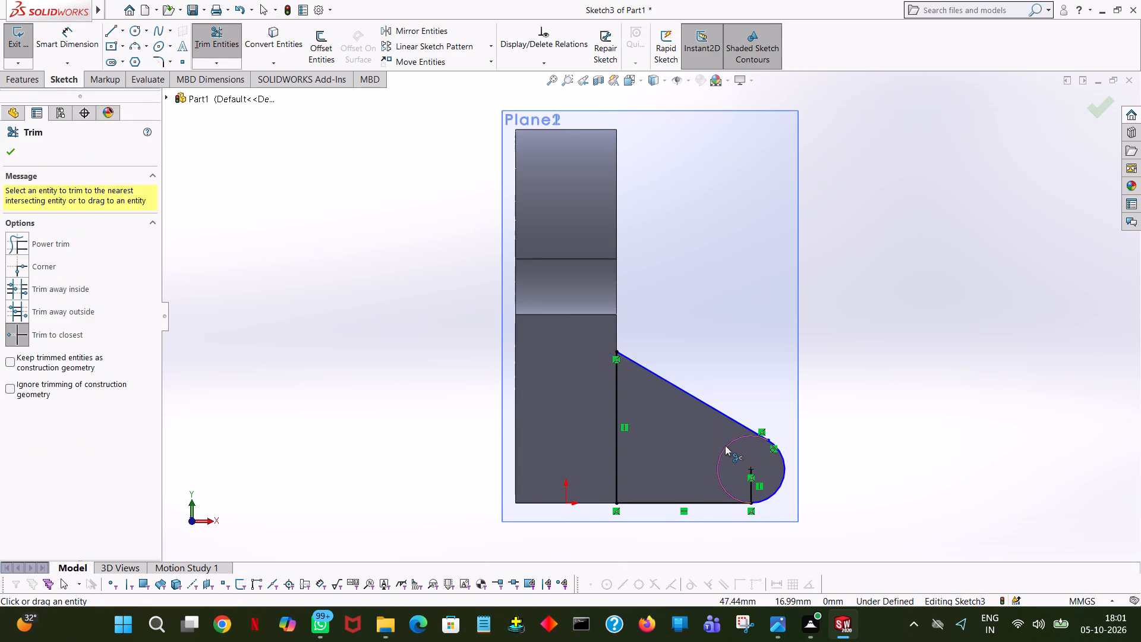
pyautogui.click(725, 445)
pyautogui.click(748, 489)
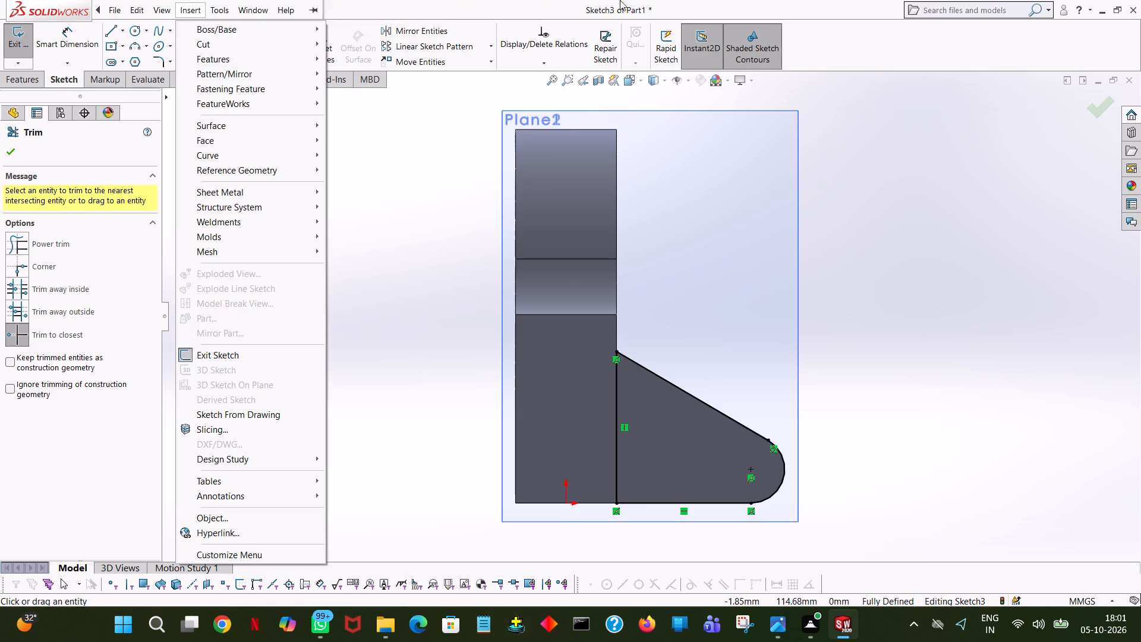
pyautogui.click(402, 186)
pyautogui.moveTo(900, 272); pyautogui.dragTo(820, 307, button='middle')
pyautogui.click(6, 152)
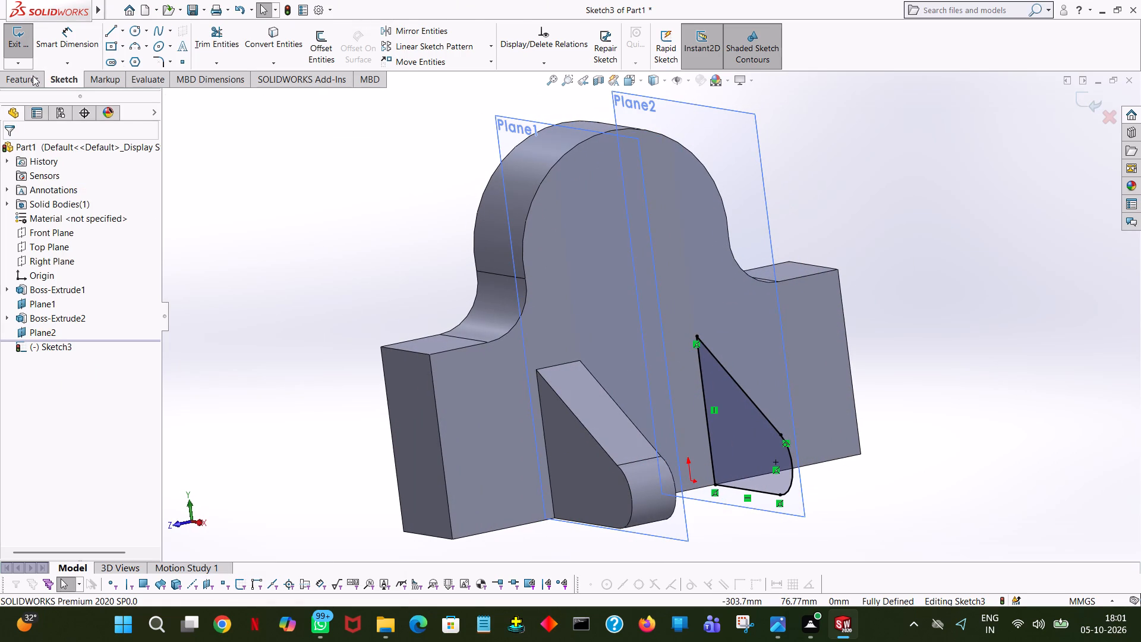
# Extrude the second rib outline as a blind boss 15 mm deep, direction reversed away from the first rib, merged with the body.
pyautogui.click(29, 78)
pyautogui.click(20, 59)
pyautogui.moveTo(882, 97); pyautogui.dragTo(833, 129, button='middle')
pyautogui.click(12, 234)
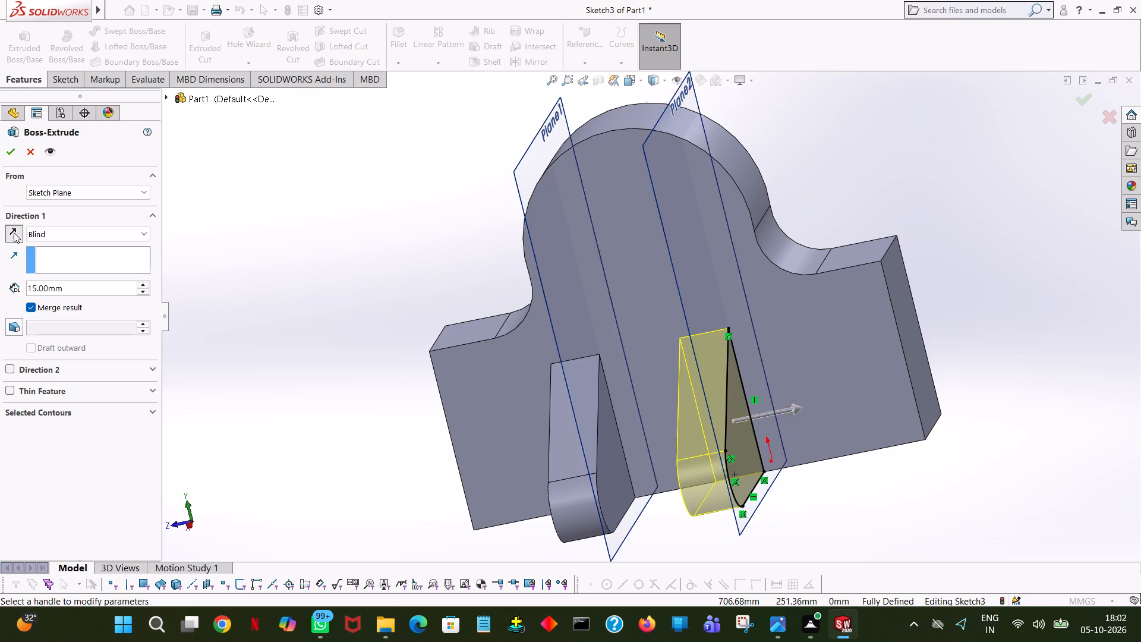
pyautogui.moveTo(144, 215); pyautogui.dragTo(371, 125, button='middle')
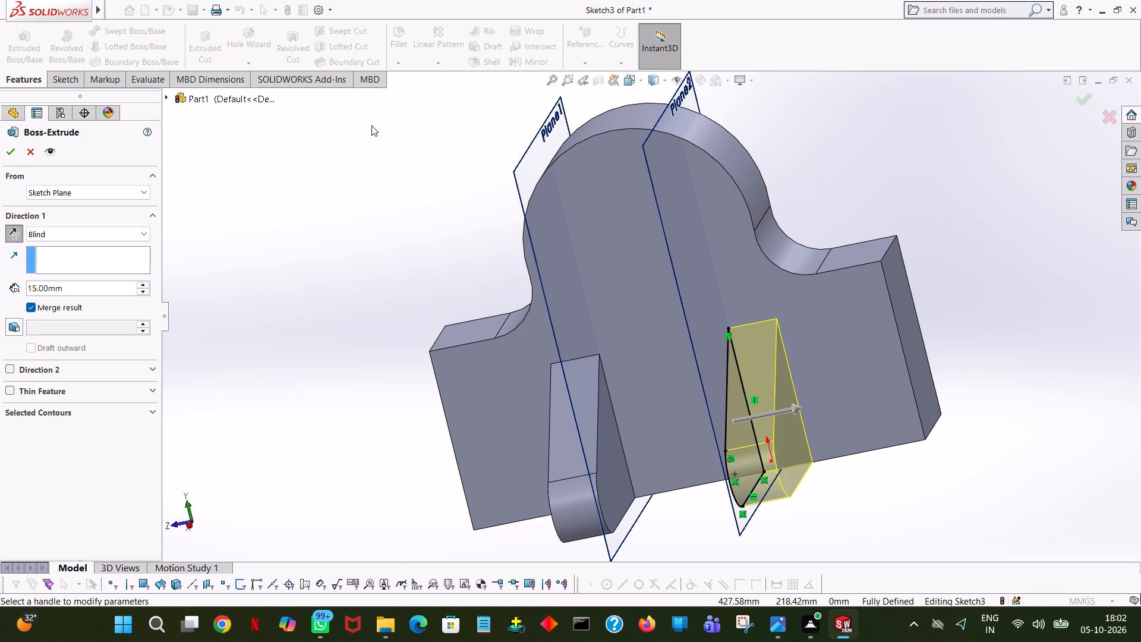
pyautogui.moveTo(371, 125); pyautogui.dragTo(383, 128, button='middle')
pyautogui.click(11, 146)
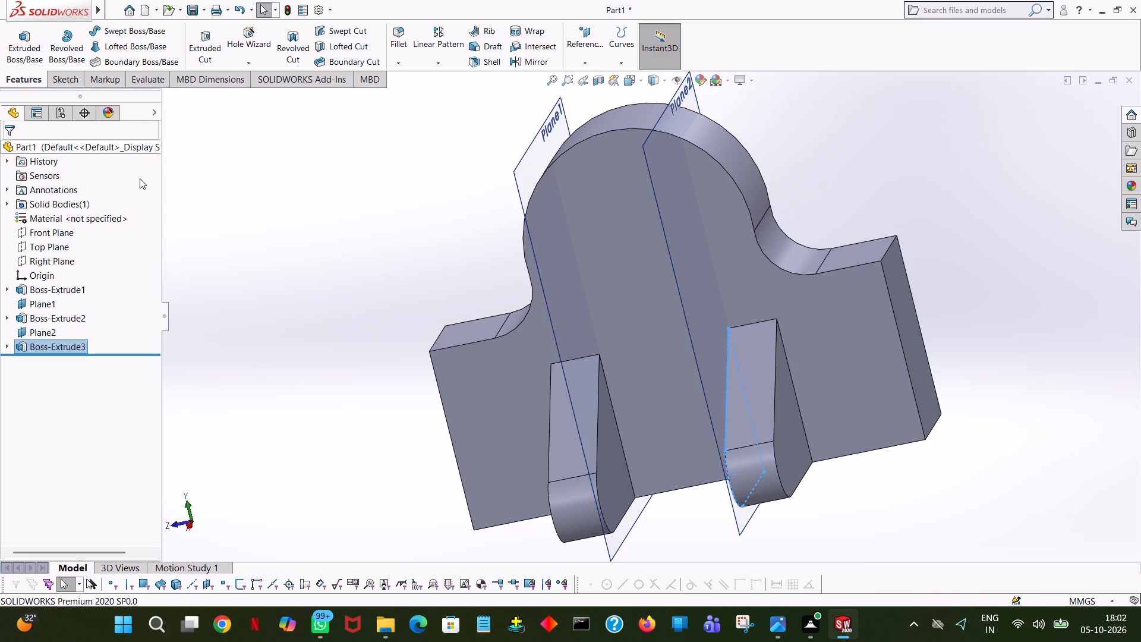
# Hide both offset reference planes, Plane2 and Plane1.
pyautogui.click(371, 231)
pyautogui.moveTo(579, 323); pyautogui.dragTo(527, 317, button='middle')
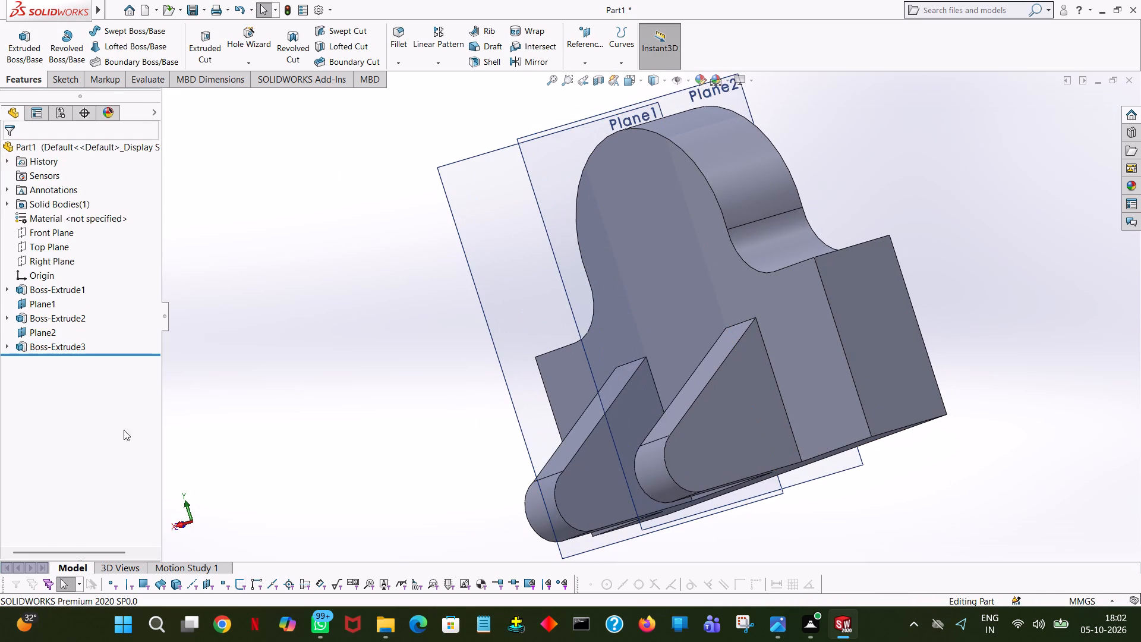
pyautogui.click(45, 330)
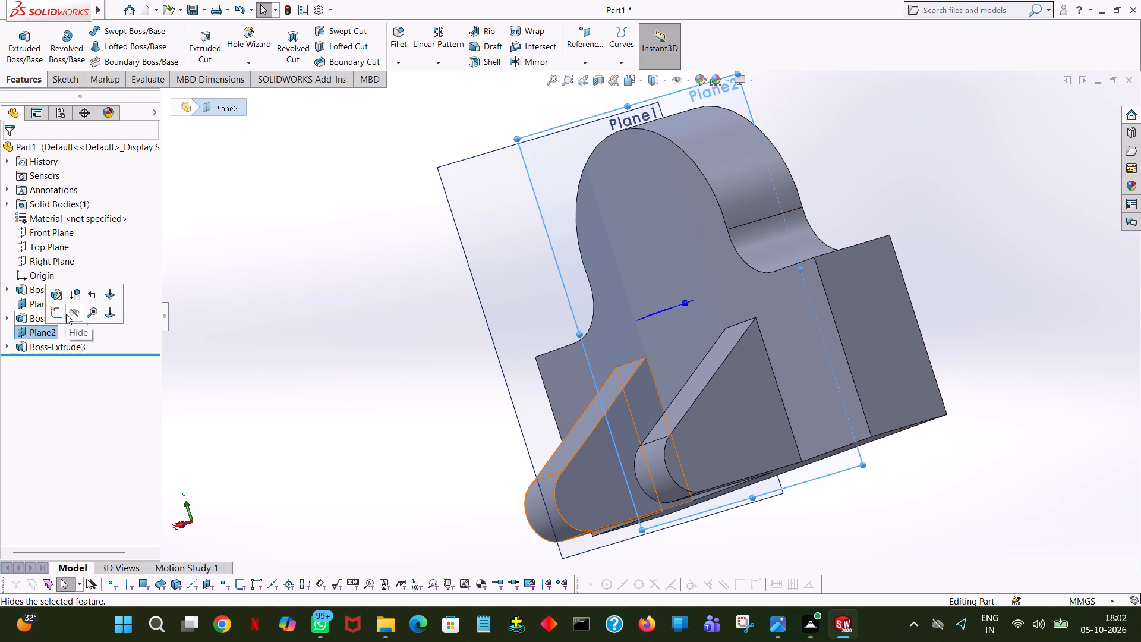
pyautogui.click(66, 314)
pyautogui.click(41, 301)
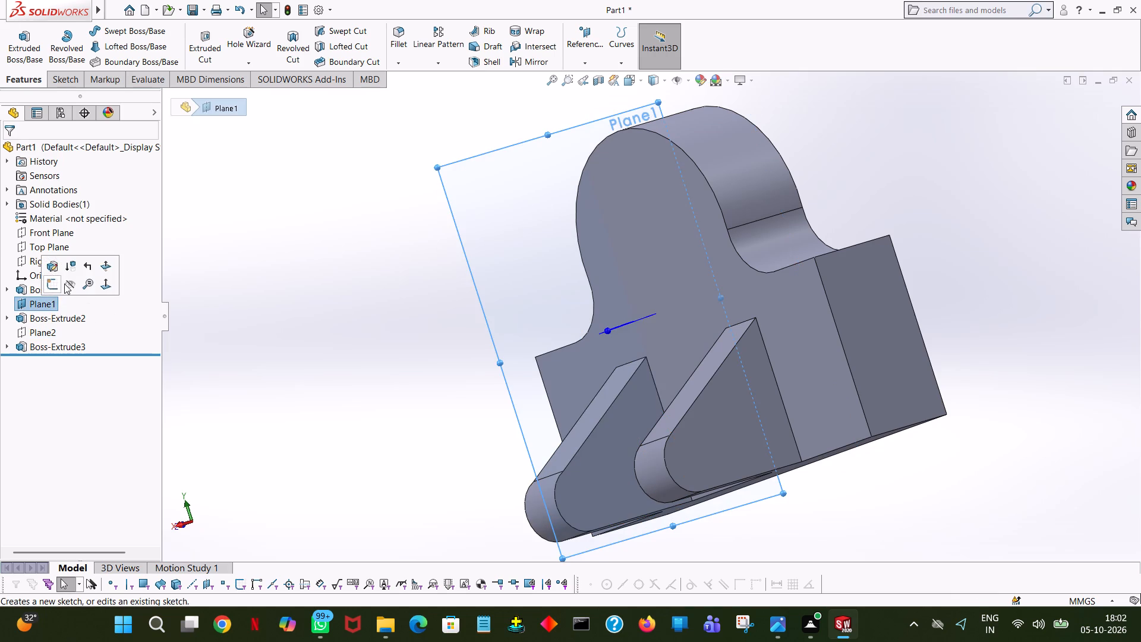
pyautogui.click(64, 283)
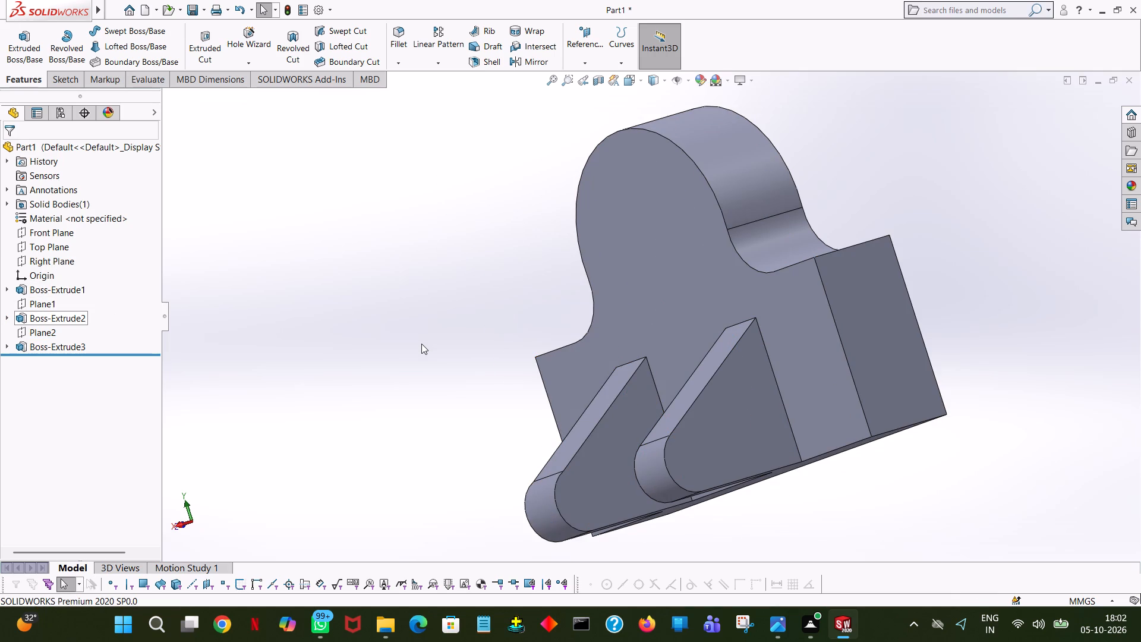
# Start an extruded-cut sketch on the second rib's outer side face and draw a 5 mm radius circle concentric with its rounded end.
pyautogui.click(201, 39)
pyautogui.click(685, 440)
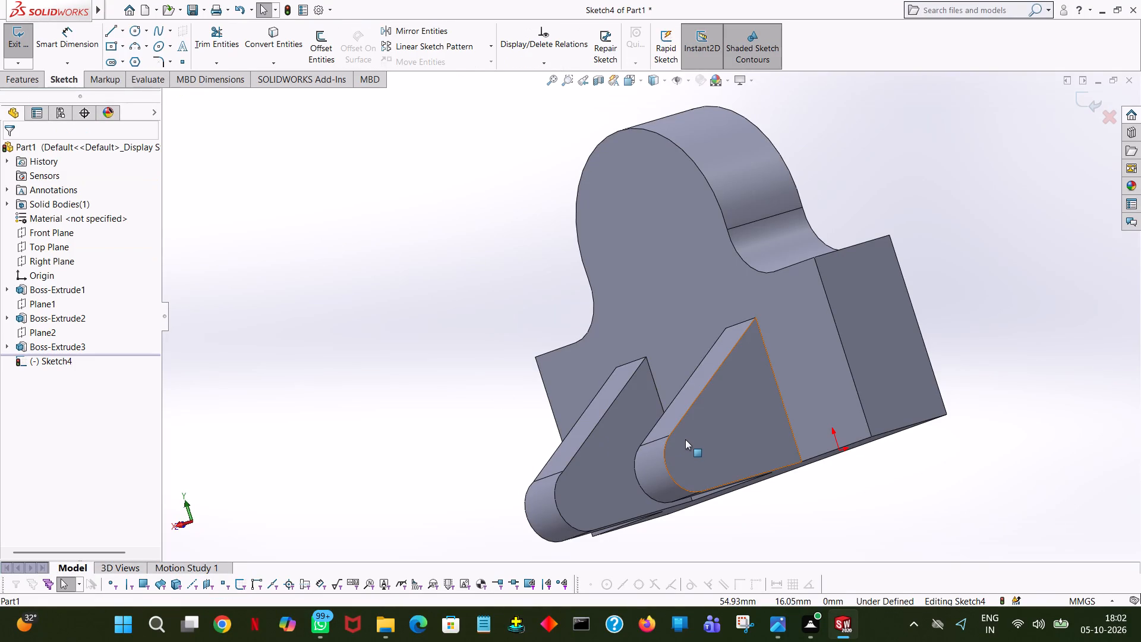
pyautogui.press('space')
pyautogui.click(148, 83)
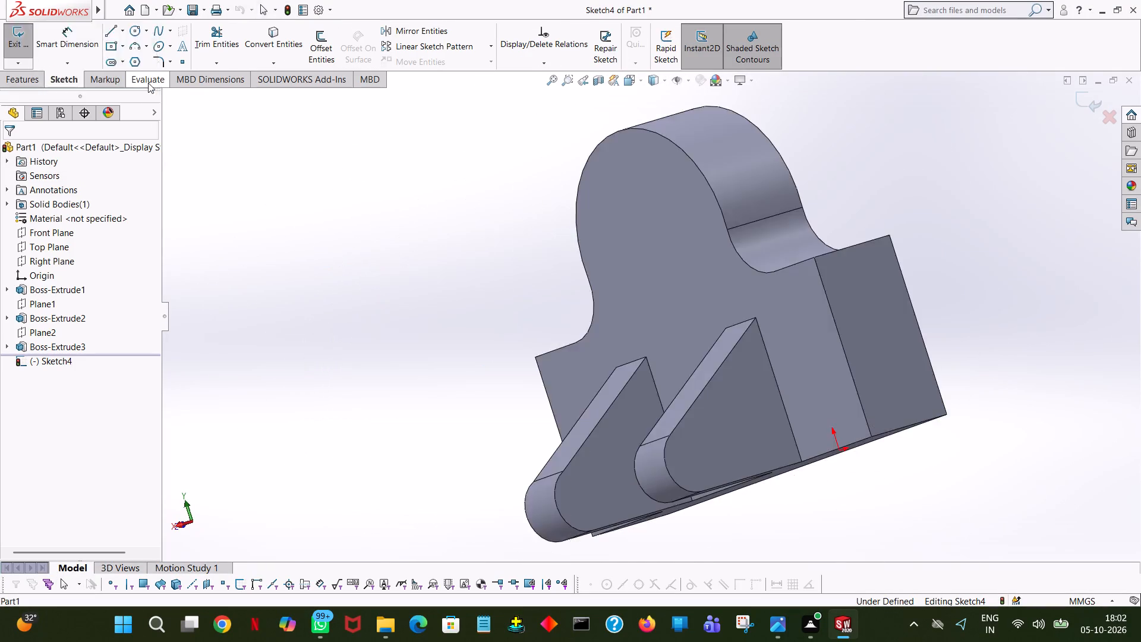
pyautogui.click(68, 84)
pyautogui.click(129, 34)
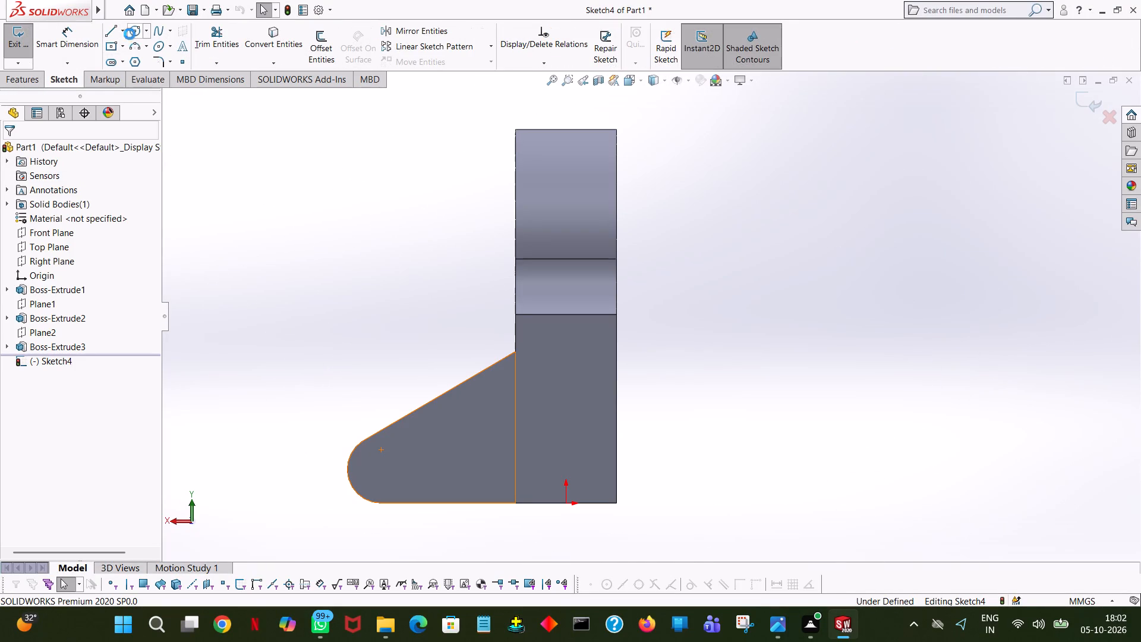
pyautogui.click(381, 469)
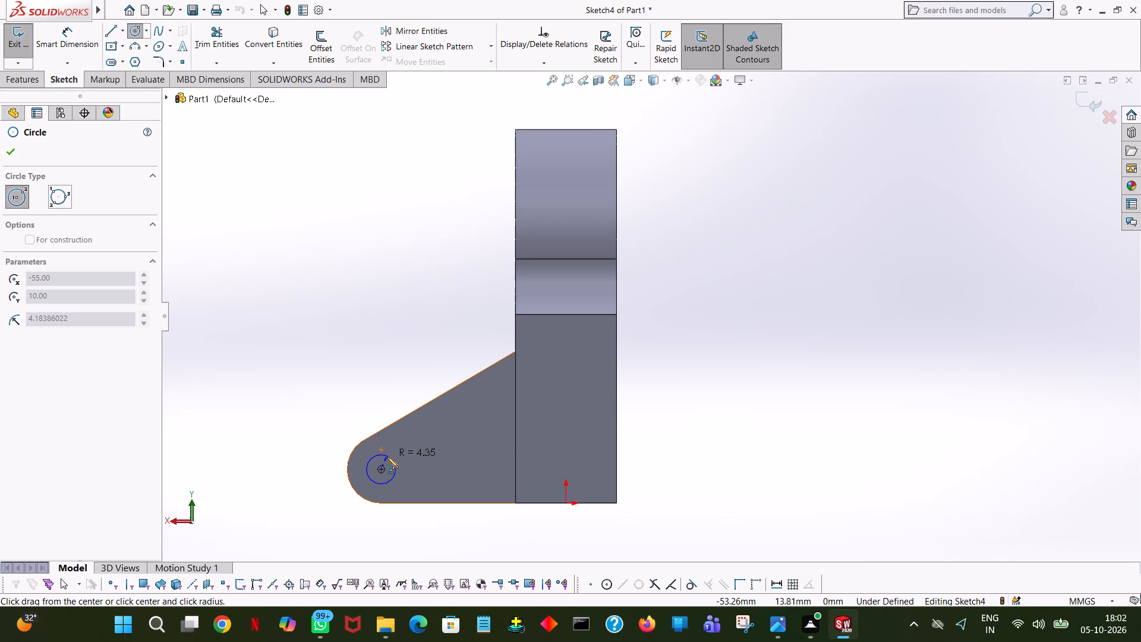
pyautogui.click(387, 457)
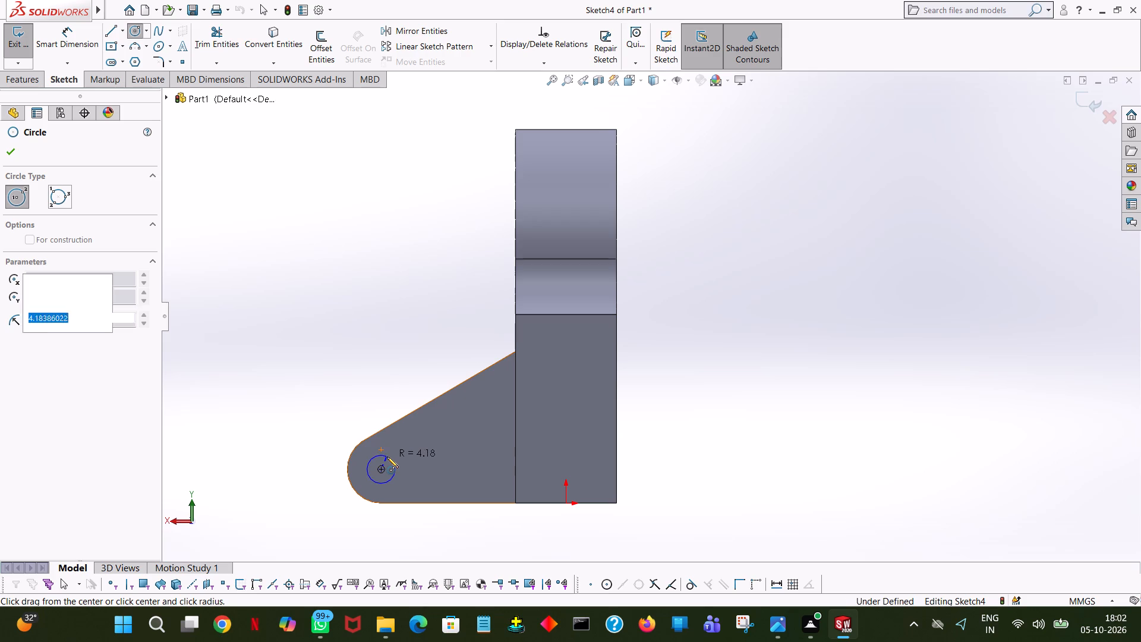
pyautogui.press('5')
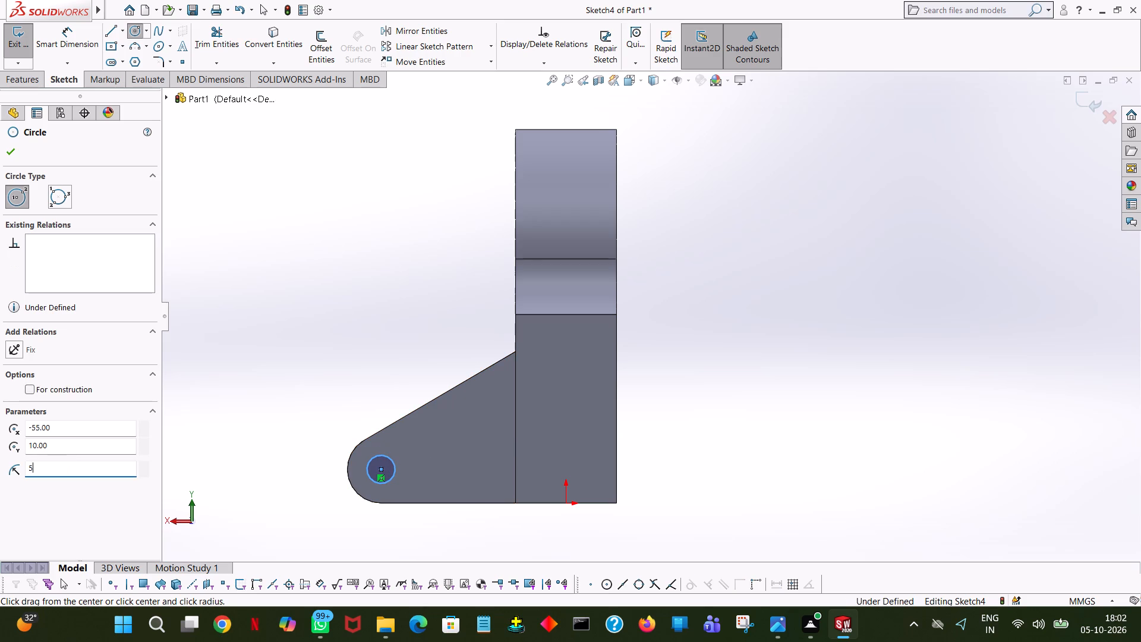
pyautogui.press('Return')
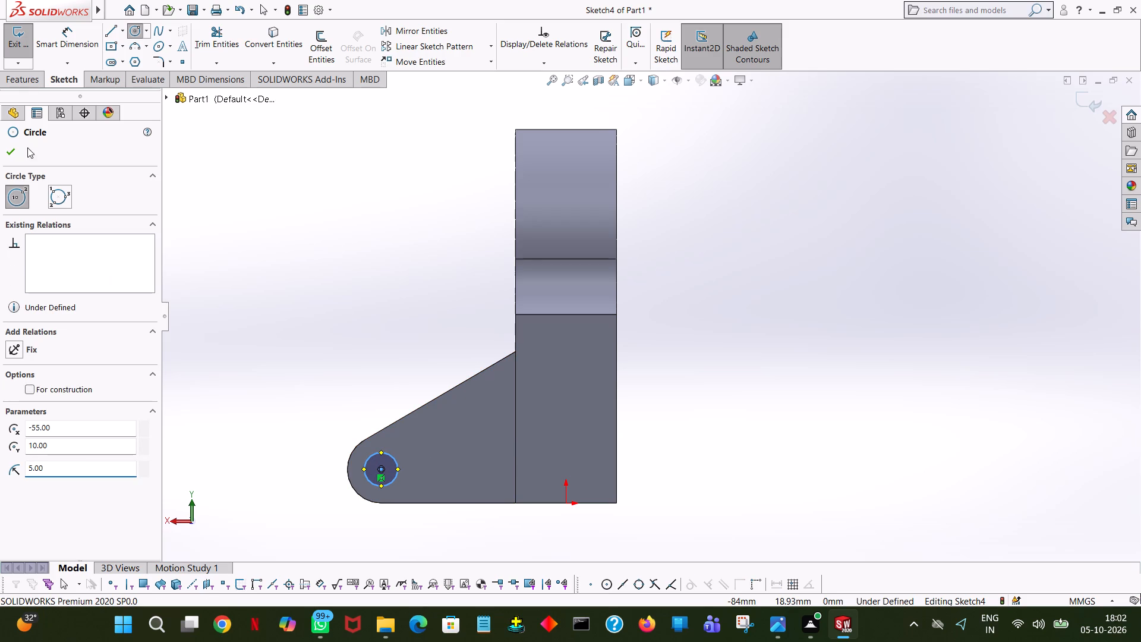
pyautogui.click(14, 149)
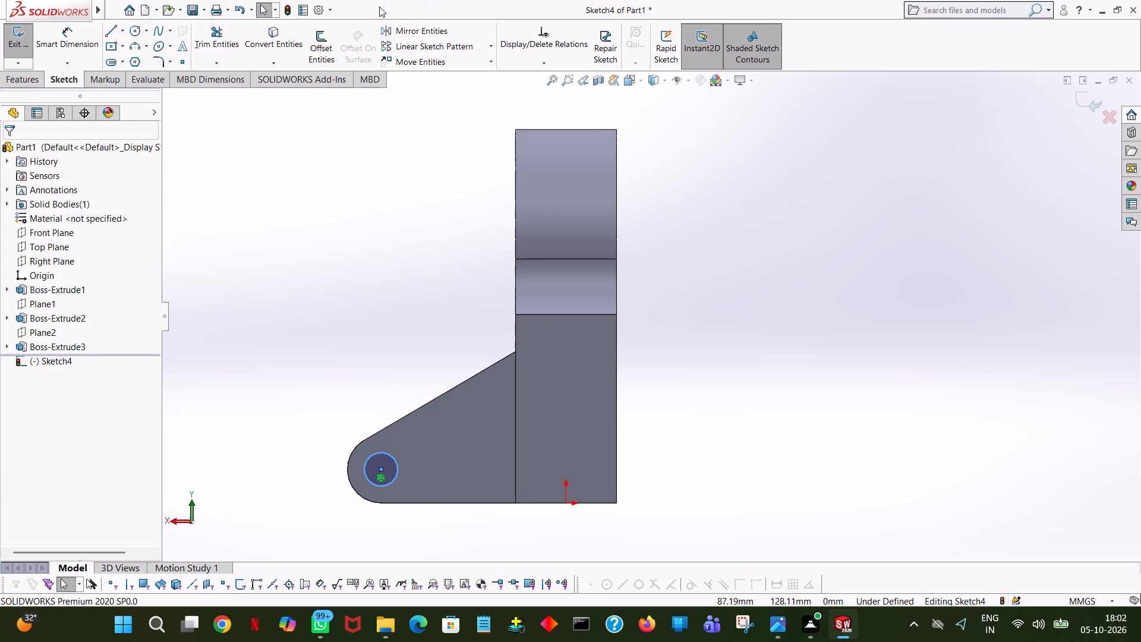
# Cut-extrude the circle blind 100 mm through both ribs.
pyautogui.moveTo(262, 239); pyautogui.dragTo(372, 280, button='middle')
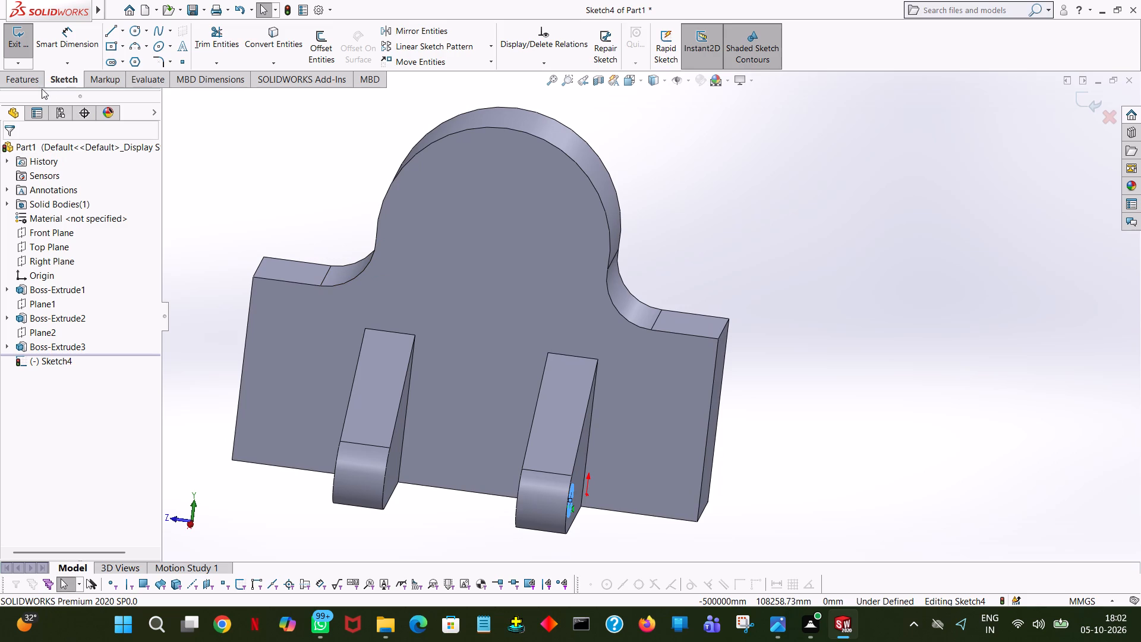
pyautogui.click(24, 79)
pyautogui.click(210, 37)
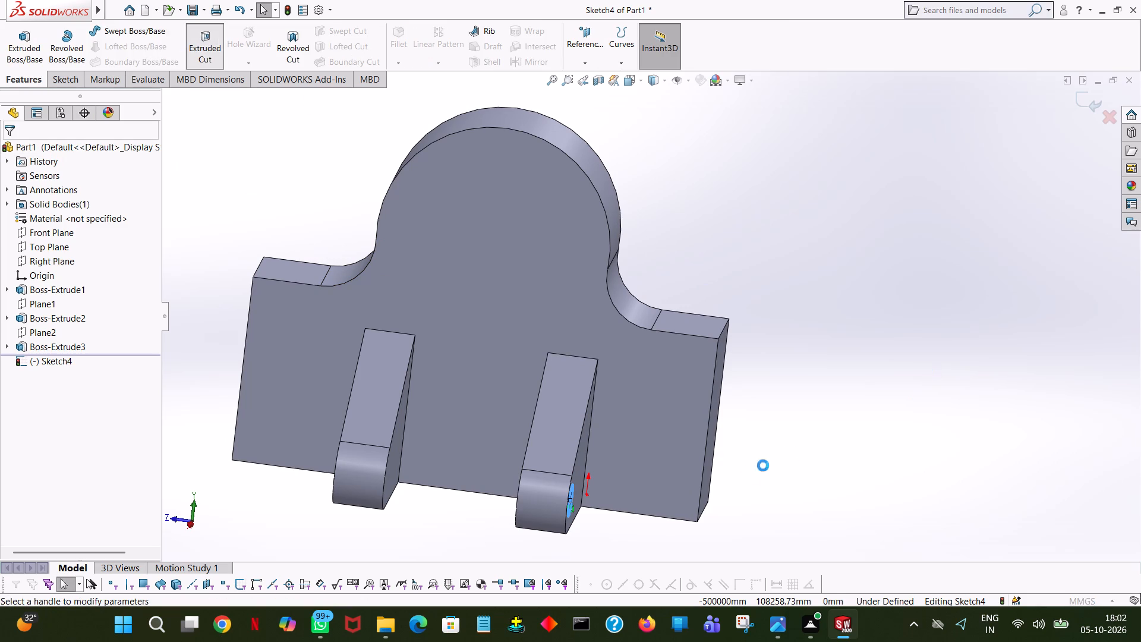
pyautogui.moveTo(508, 492); pyautogui.dragTo(232, 477)
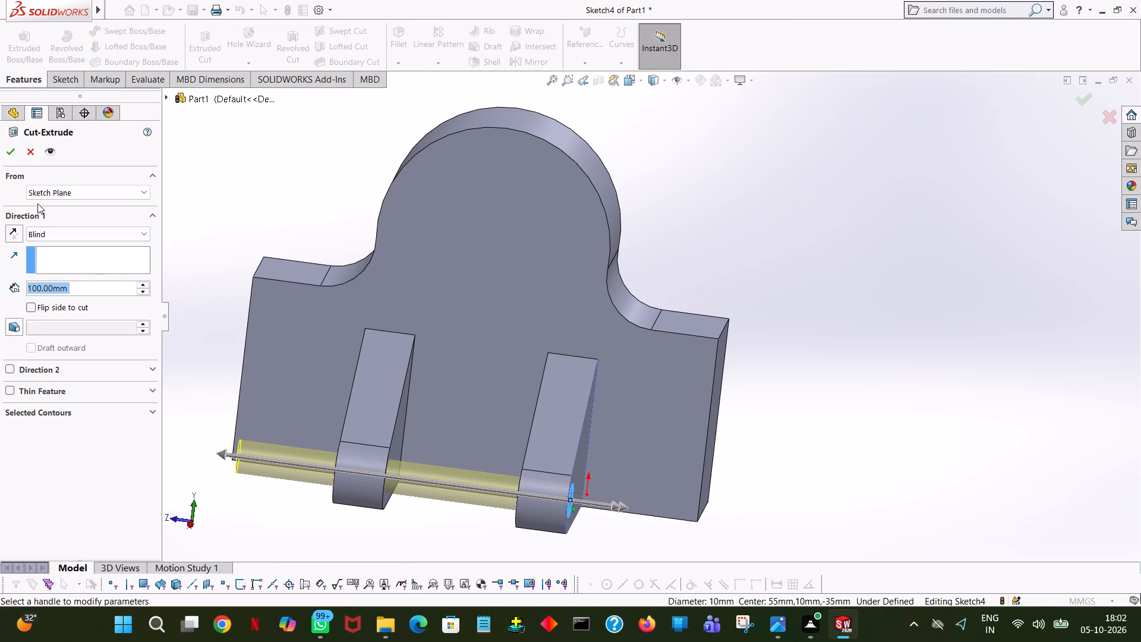
pyautogui.click(8, 147)
pyautogui.click(795, 299)
# Start an extruded-cut sketch on the main block's flat face that carries the ribs, viewed straight on.
pyautogui.moveTo(839, 289); pyautogui.dragTo(787, 162, button='middle')
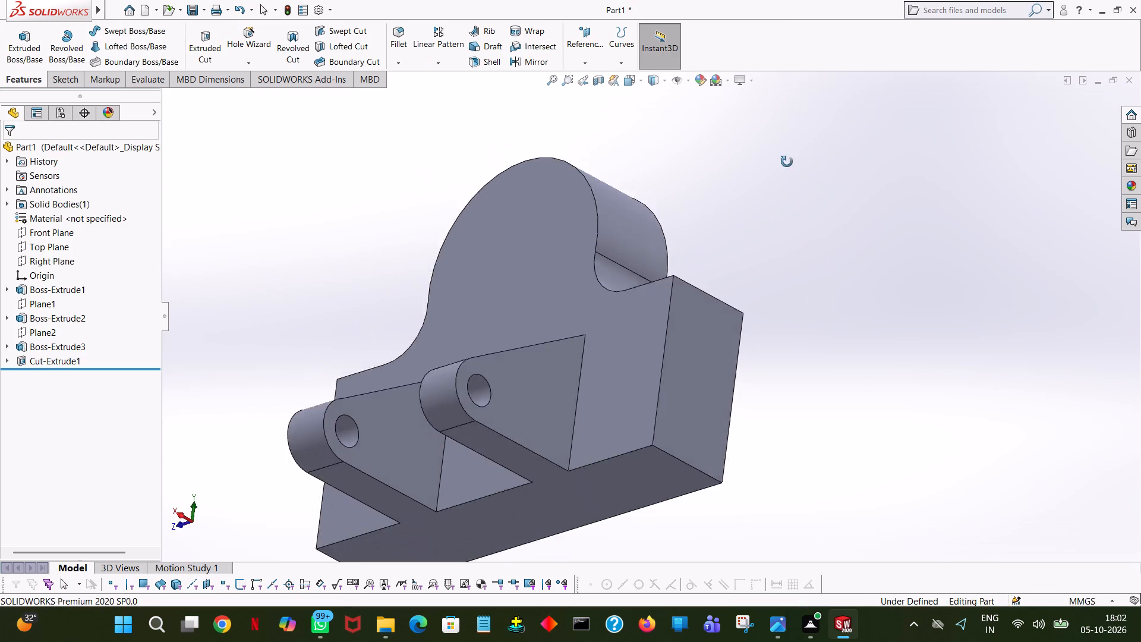
pyautogui.moveTo(787, 162); pyautogui.dragTo(780, 155, button='middle')
pyautogui.moveTo(757, 200); pyautogui.dragTo(837, 287, button='middle')
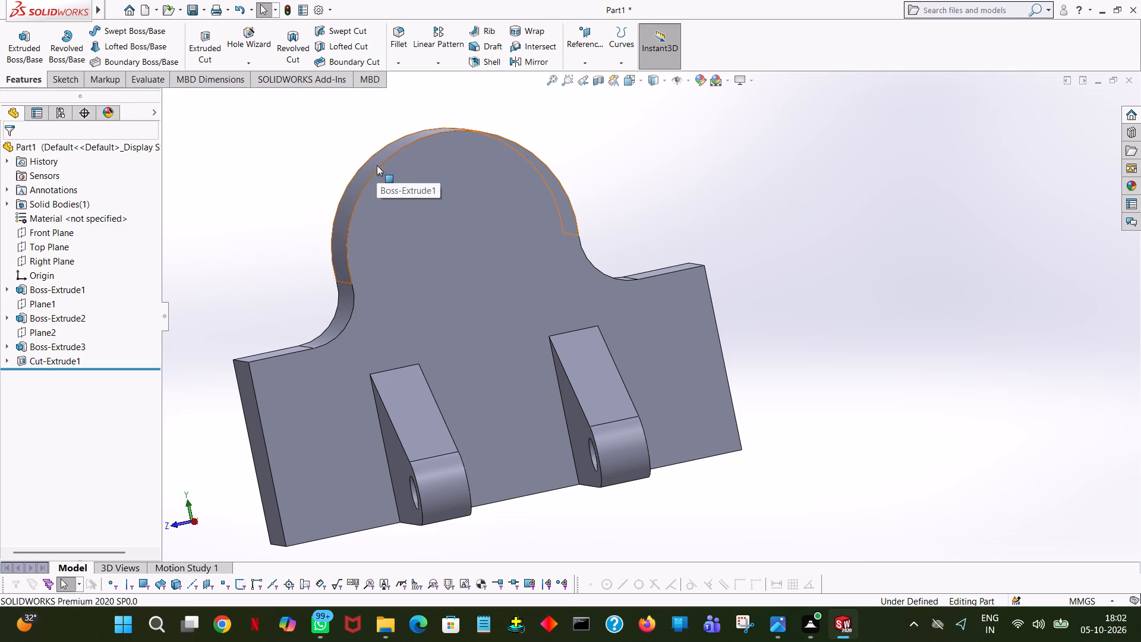
pyautogui.hotkey('ctrl', '7')
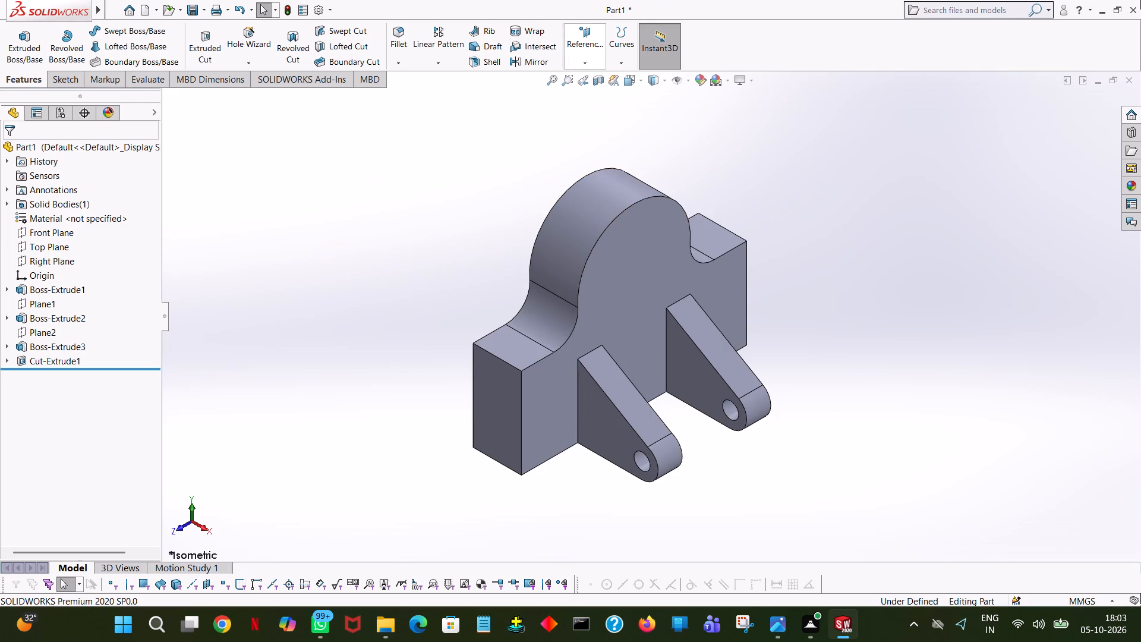
pyautogui.click(198, 43)
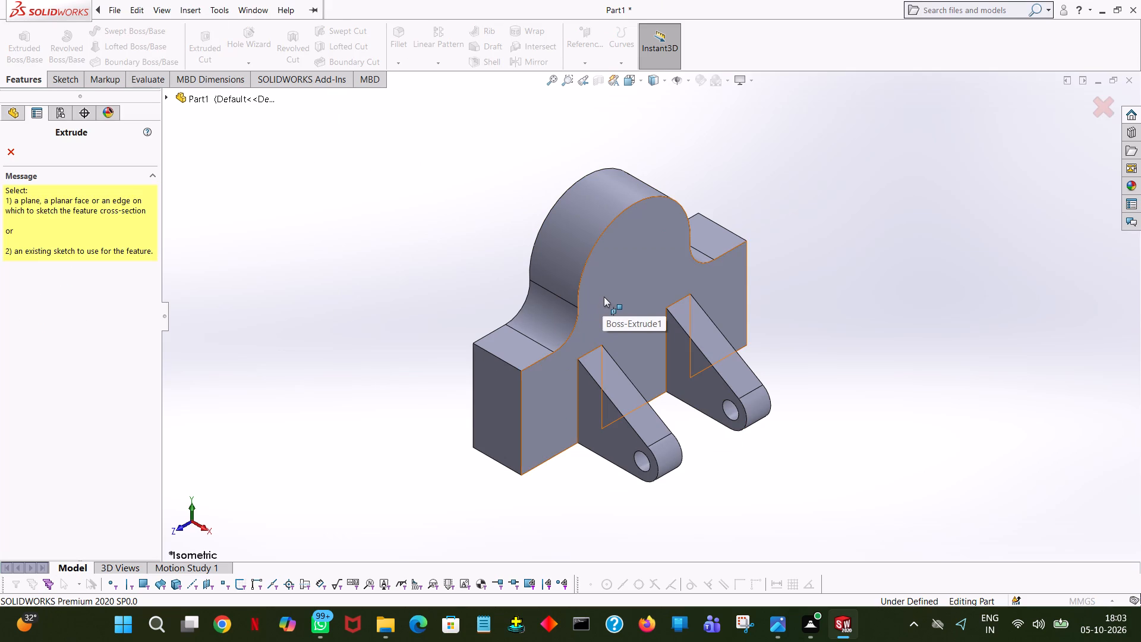
pyautogui.click(548, 394)
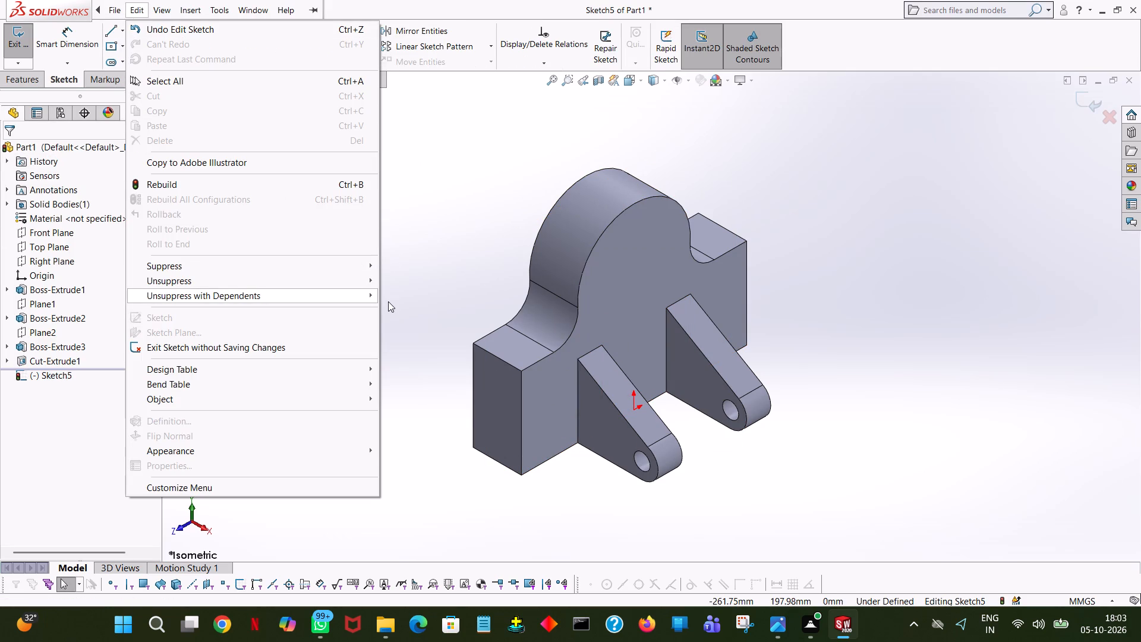
pyautogui.press('space')
pyautogui.click(537, 150)
pyautogui.press('space')
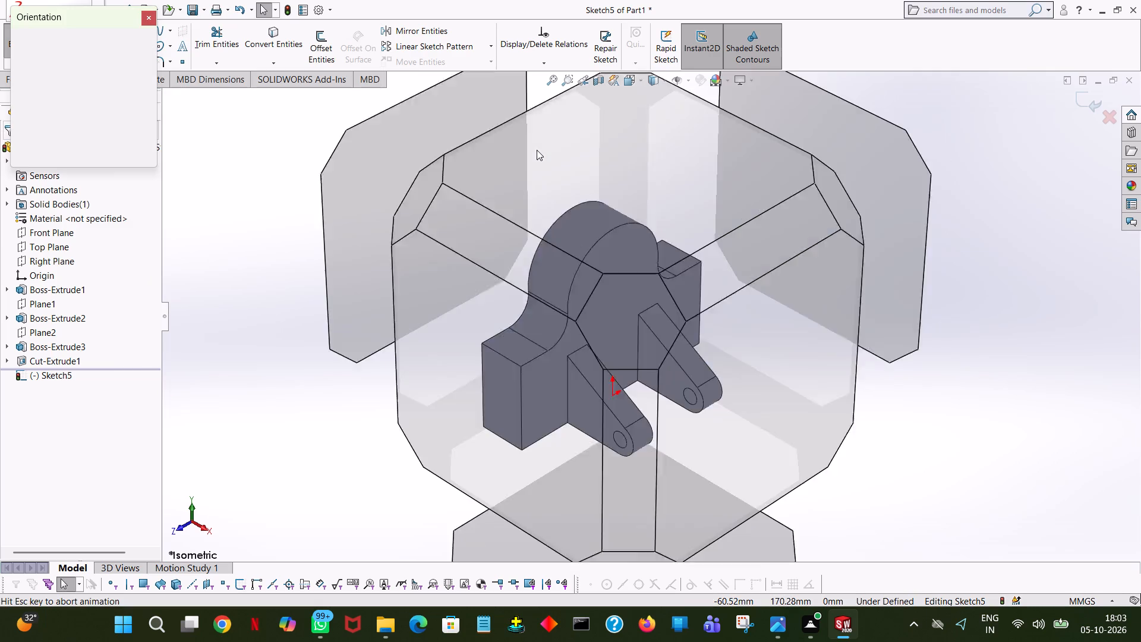
pyautogui.click(150, 92)
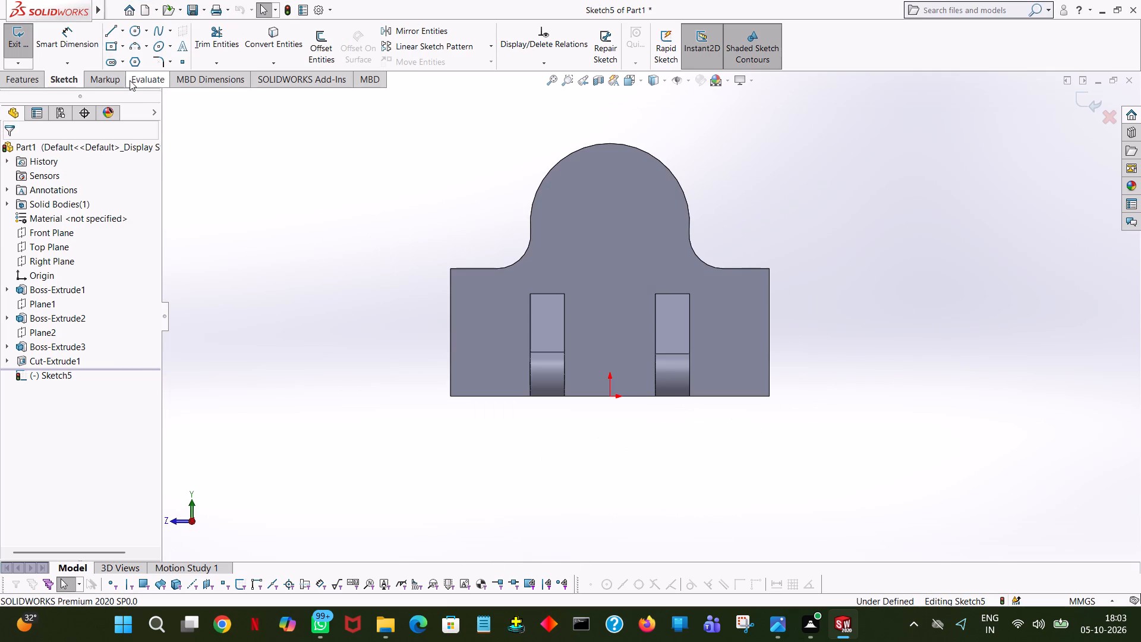
# Draw a 108/2 mm line from the origin along the bottom edge toward +Z, continued by a 28 mm vertical line upward.
pyautogui.click(109, 32)
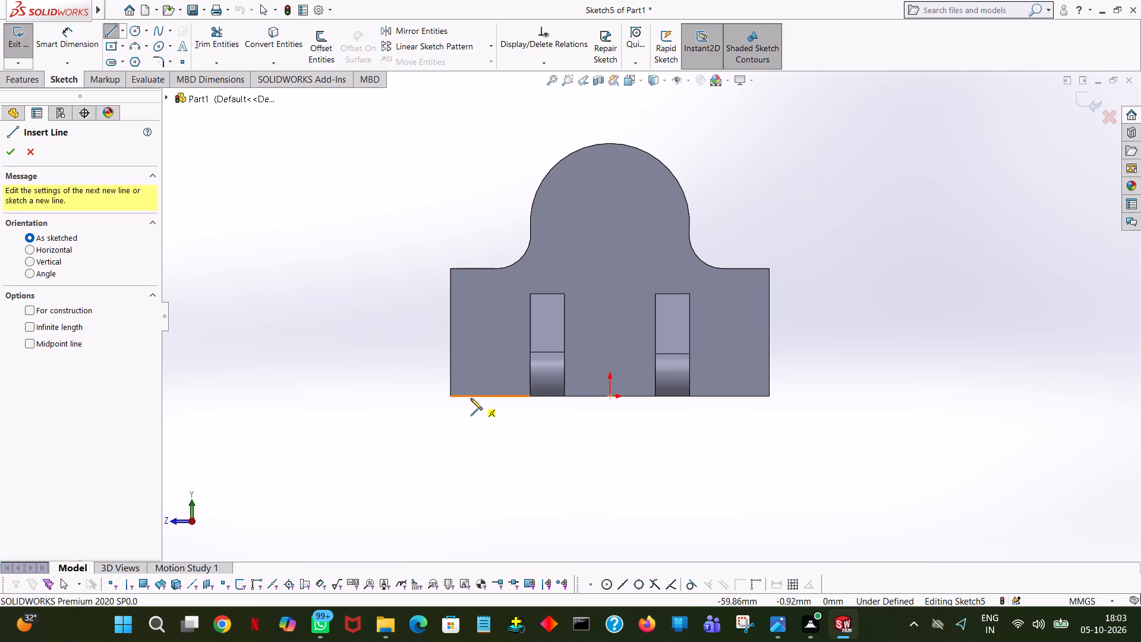
pyautogui.click(609, 394)
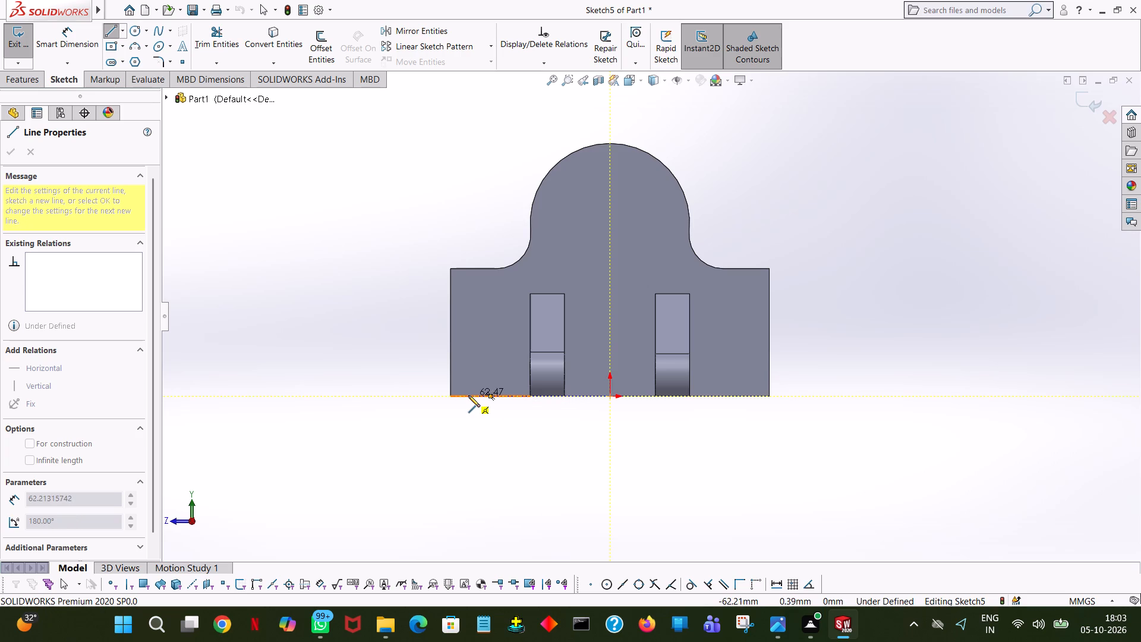
pyautogui.click(468, 395)
pyautogui.write('108/2')
pyautogui.press('Return')
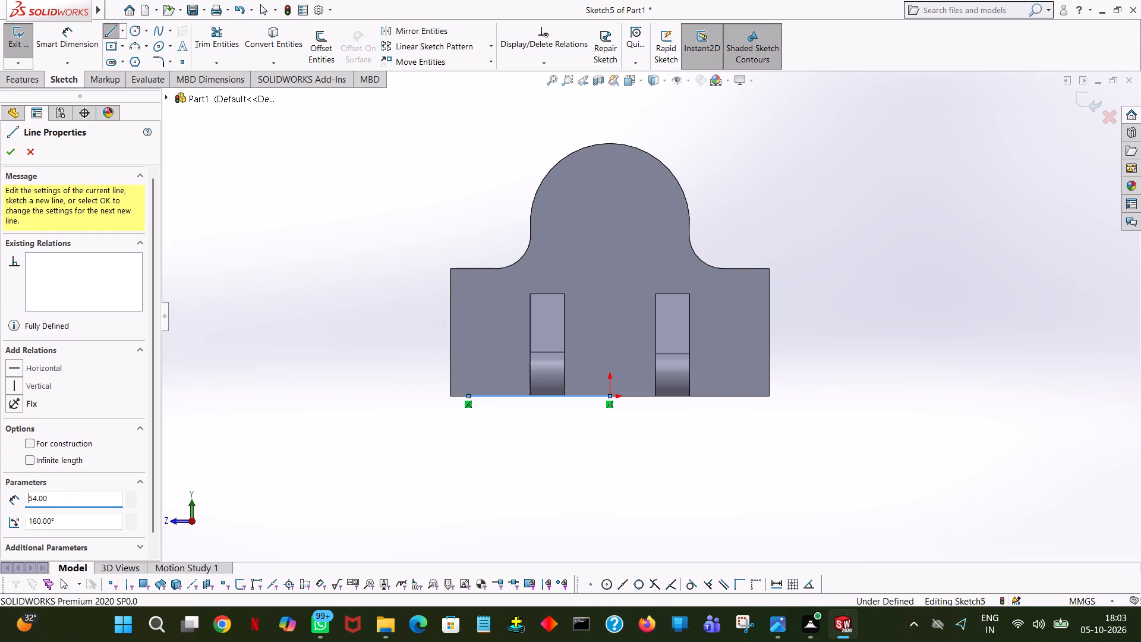
pyautogui.click(486, 339)
pyautogui.write('28')
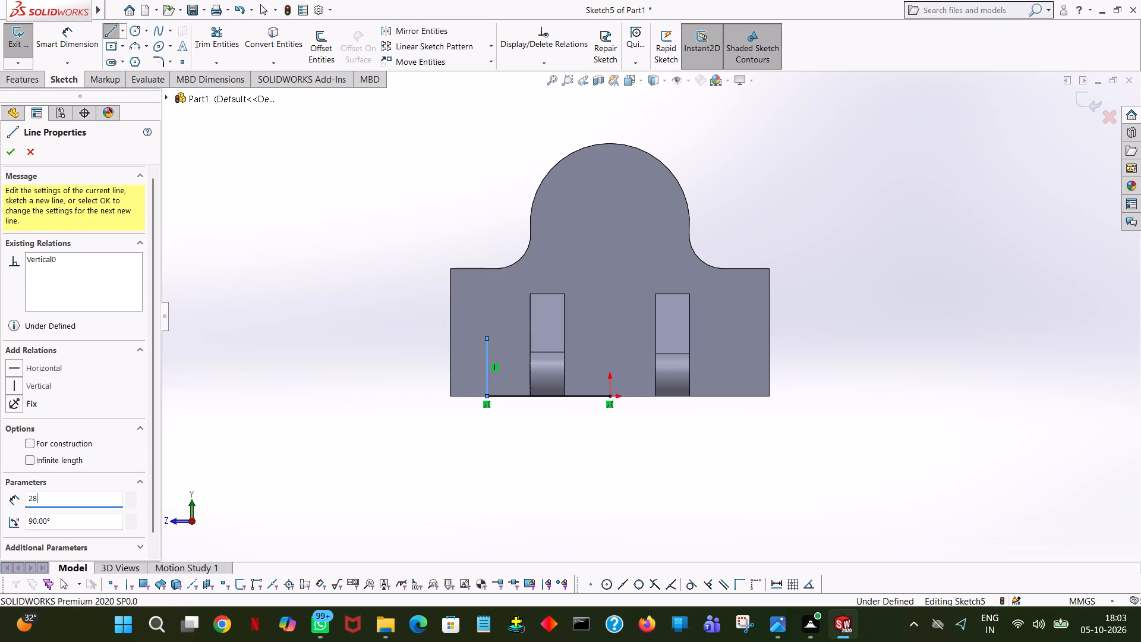
pyautogui.press('Return')
pyautogui.rightClick(486, 339)
pyautogui.click(506, 345)
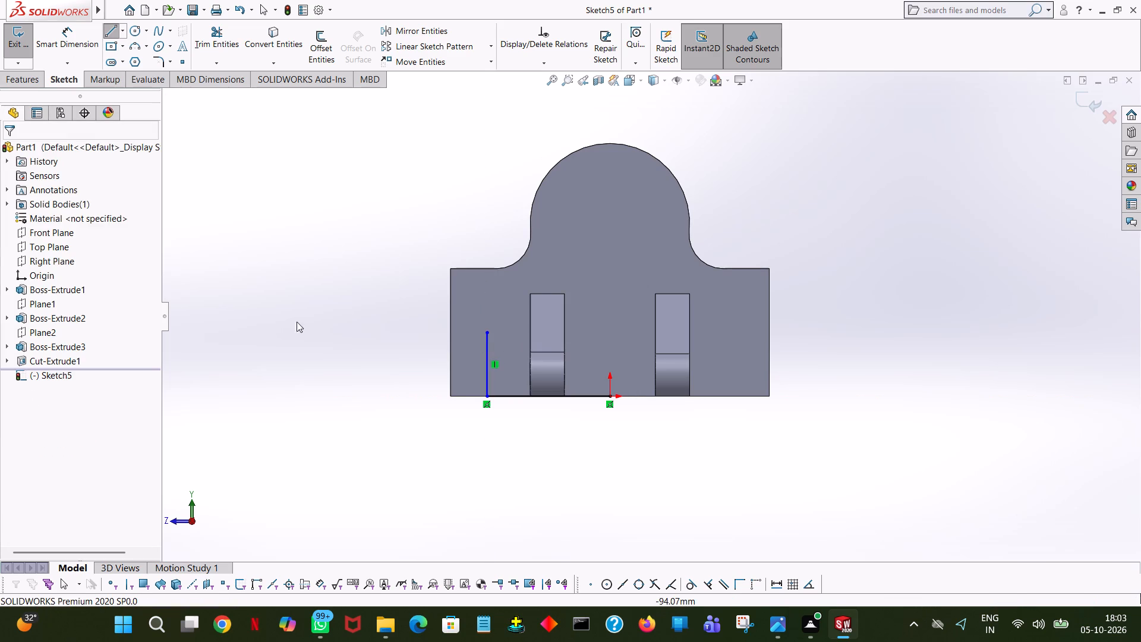
# Draw a matching 108/2 mm line from the origin along the bottom edge toward -Z, continued by a 28 mm vertical line upward.
pyautogui.click(104, 27)
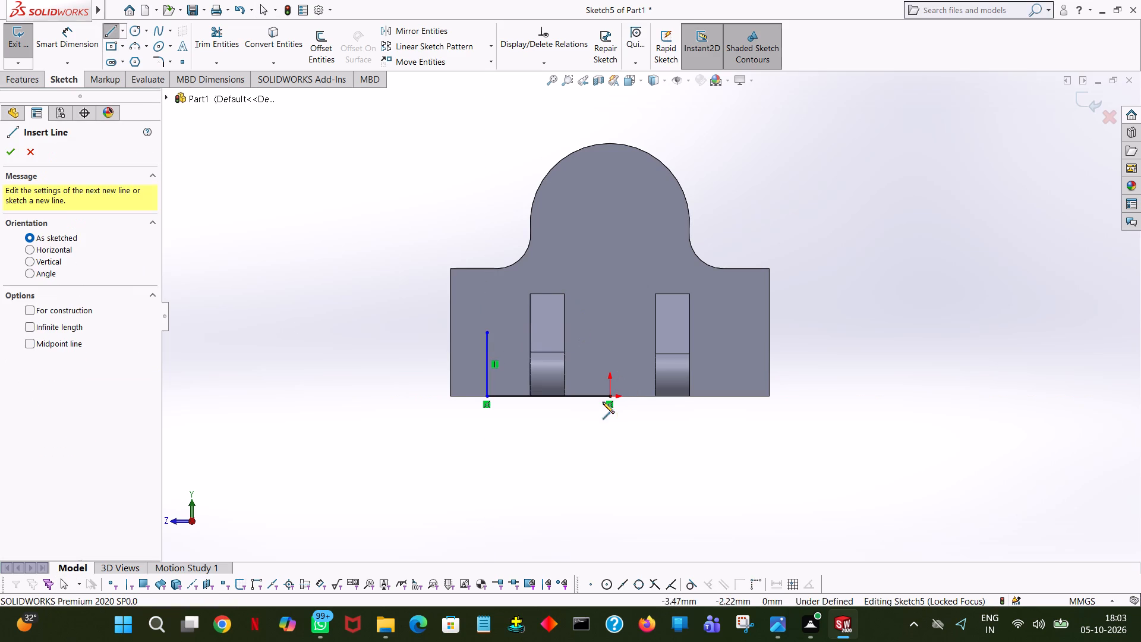
pyautogui.click(609, 395)
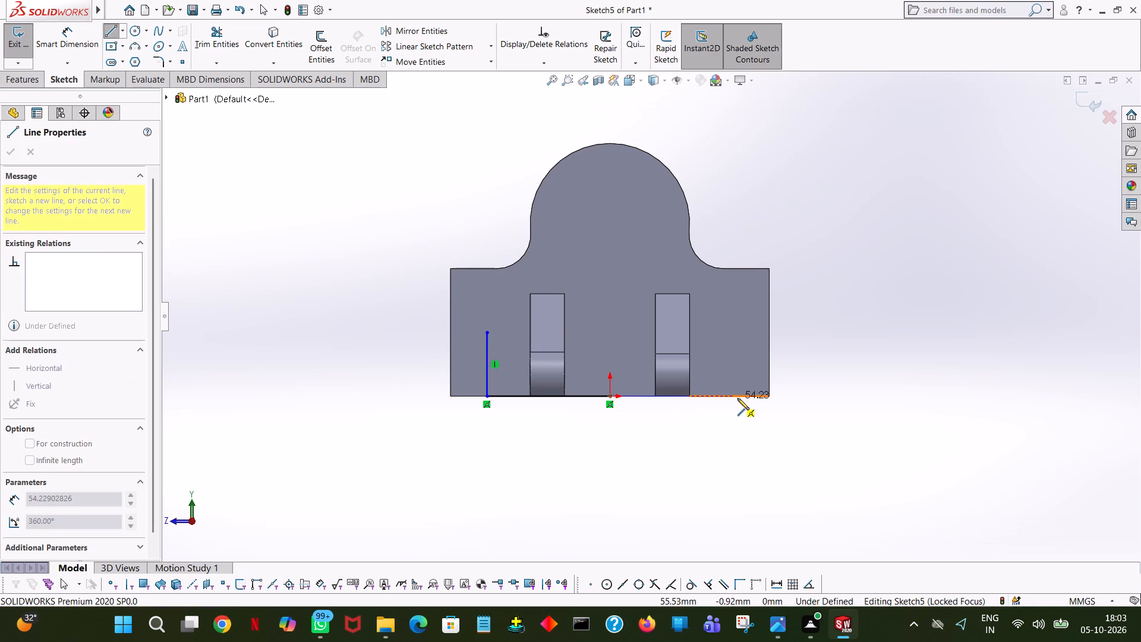
pyautogui.click(735, 396)
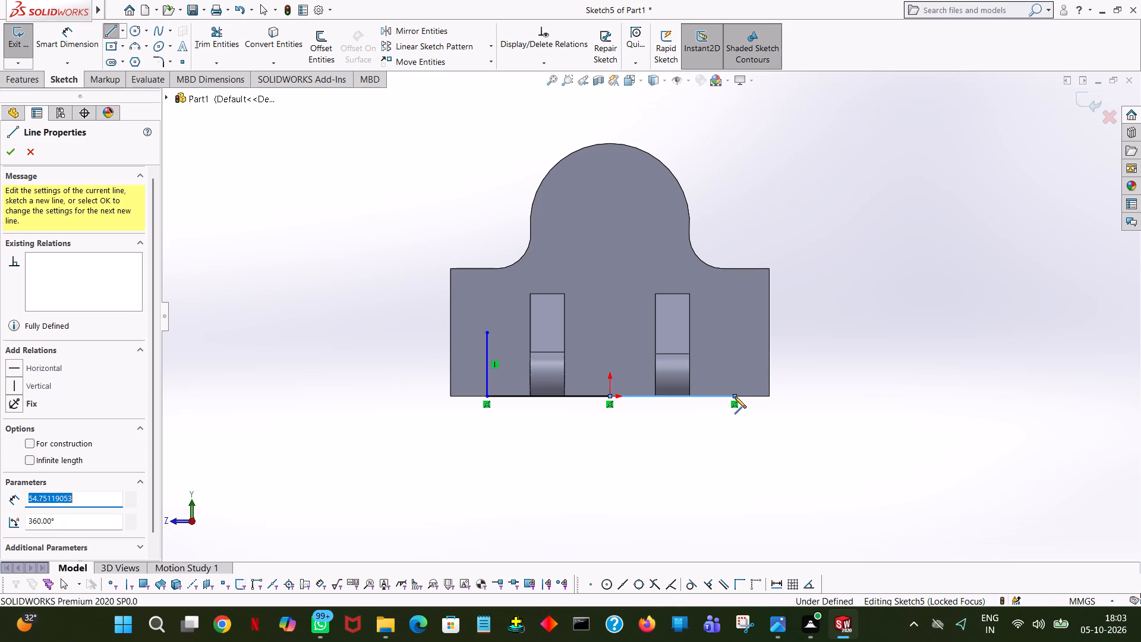
pyautogui.write('108/2')
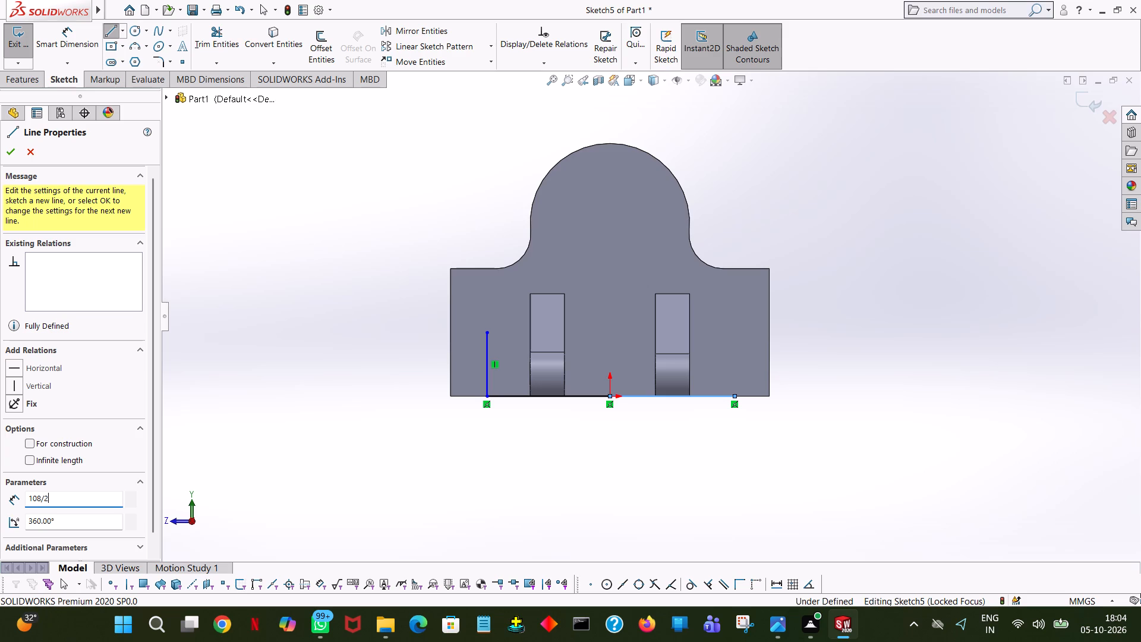
pyautogui.press('Return')
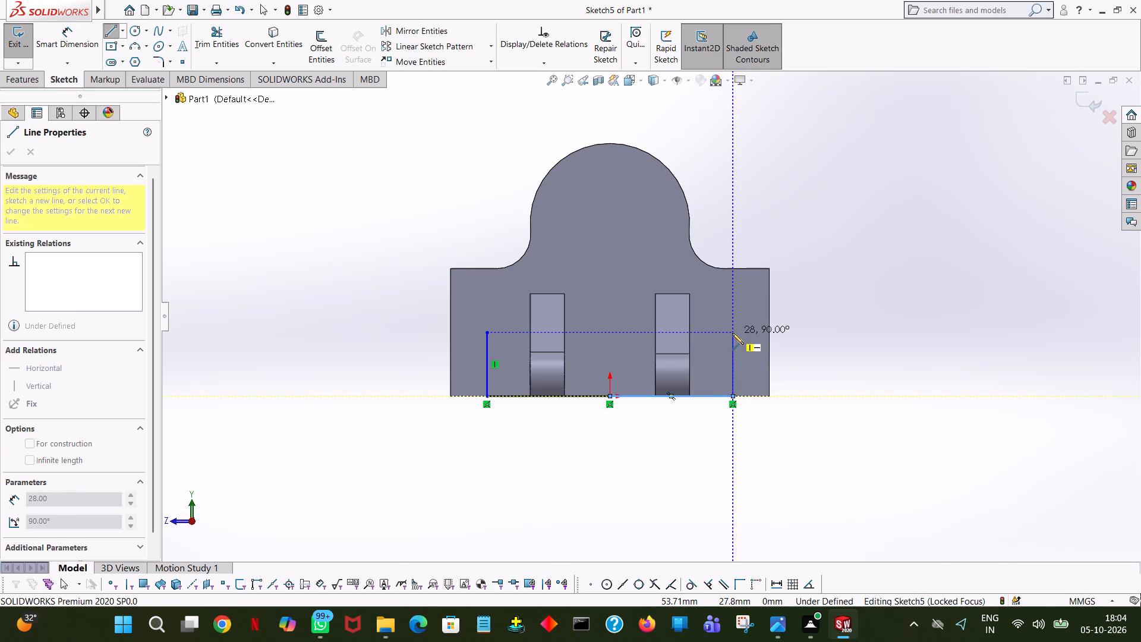
pyautogui.click(732, 333)
pyautogui.rightClick(732, 333)
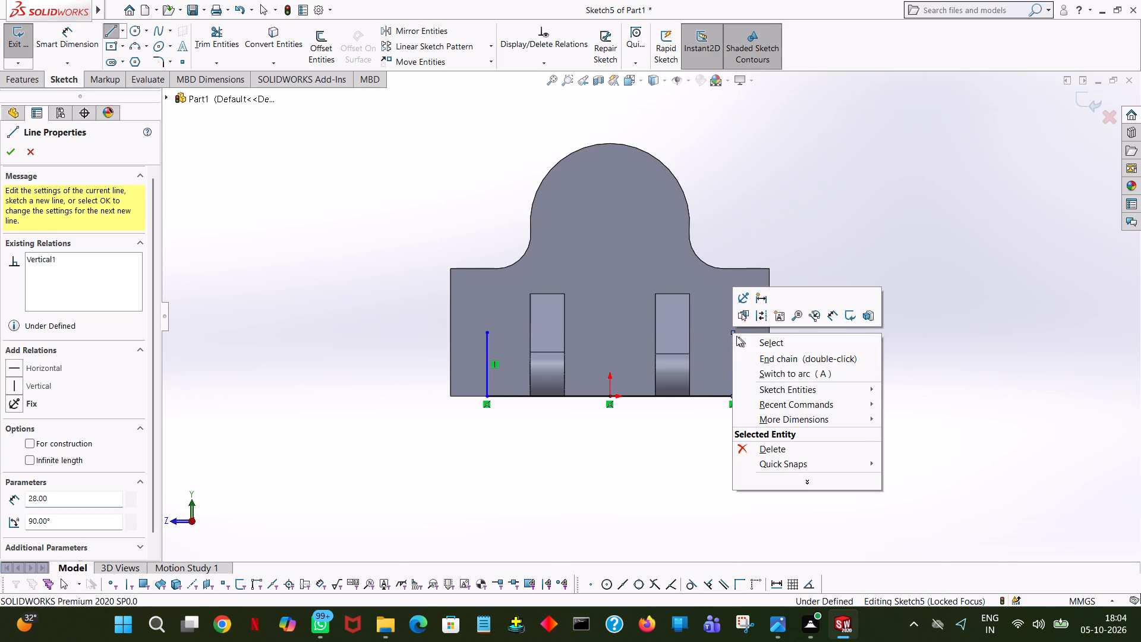
pyautogui.click(751, 343)
pyautogui.click(869, 244)
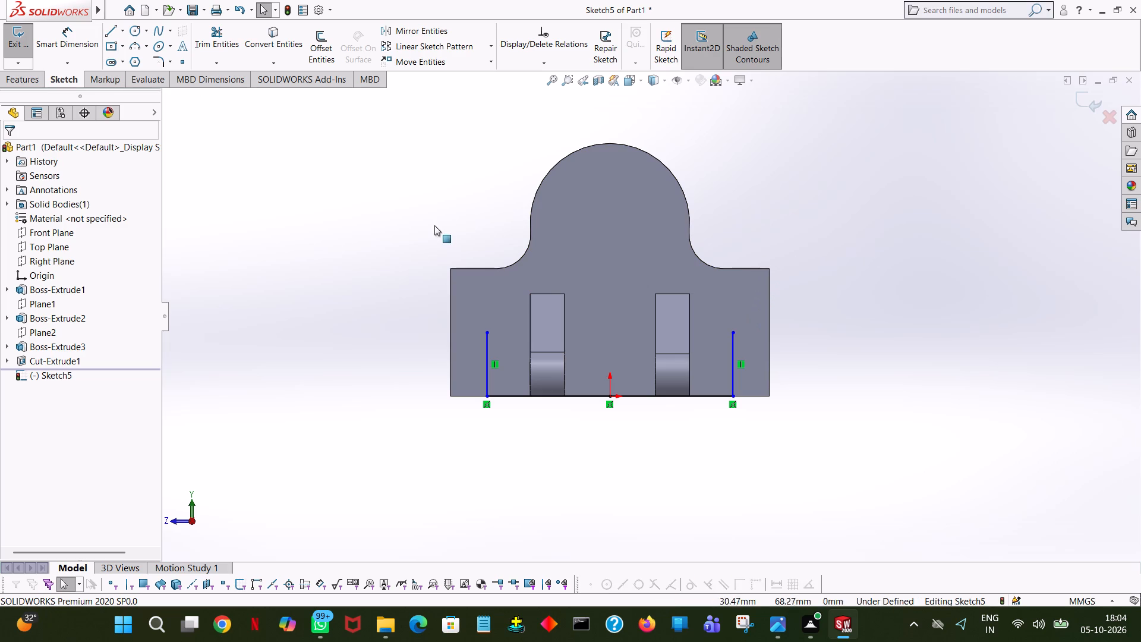
# Draw a circle centred on the upper end of the +Z side vertical line.
pyautogui.click(136, 30)
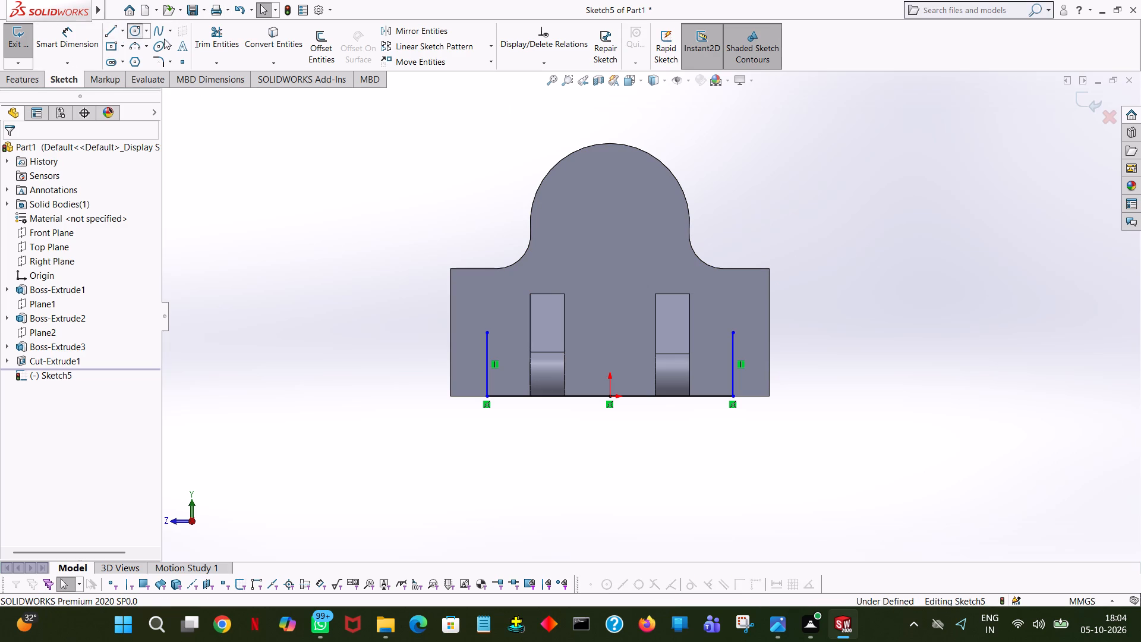
pyautogui.click(487, 333)
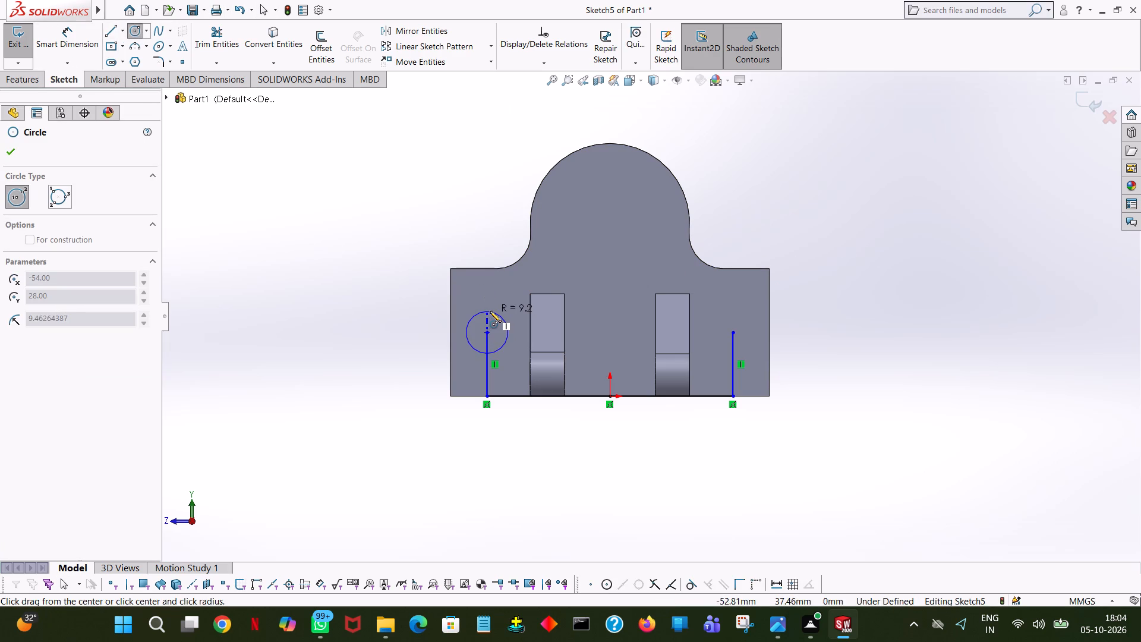
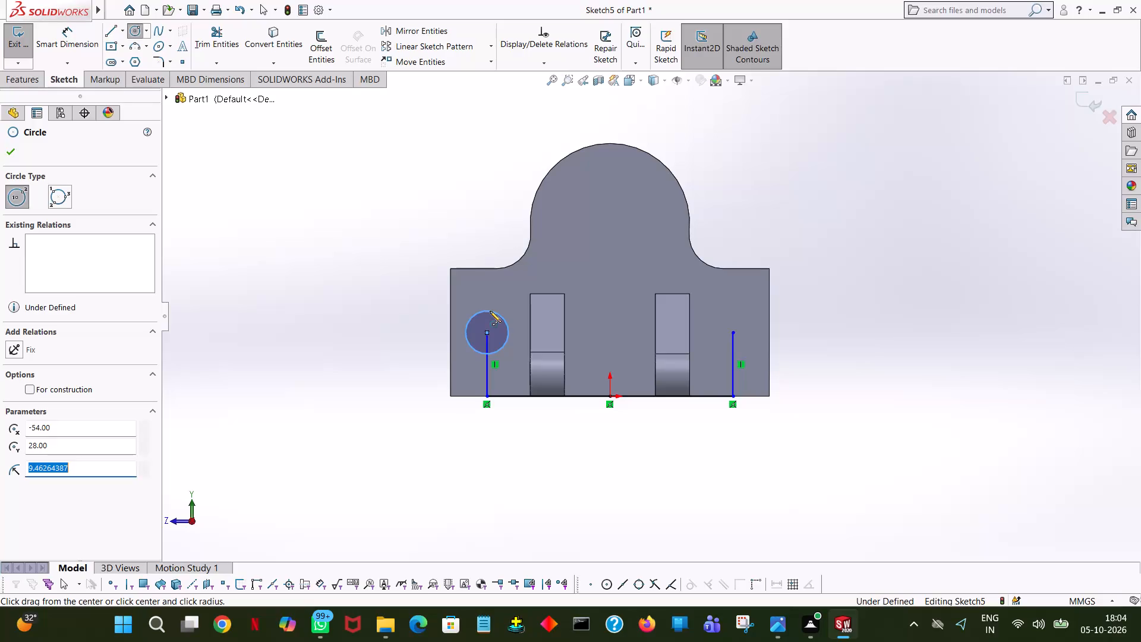
# Set the radius of the +Z side circle to 5 mm.
pyautogui.press('5')
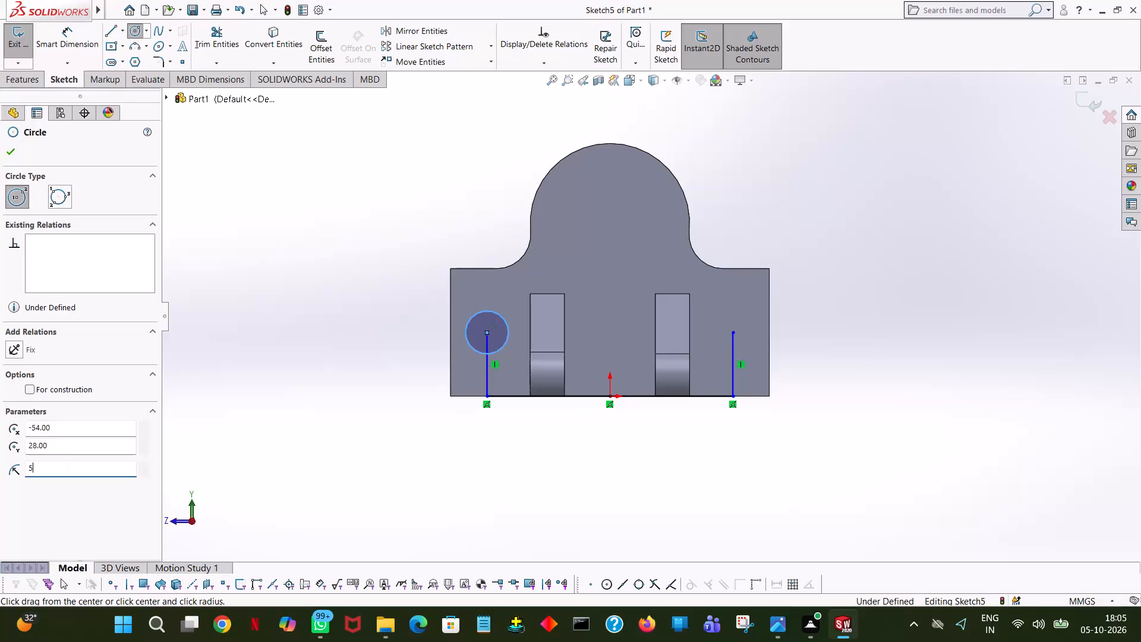
pyautogui.press('Return')
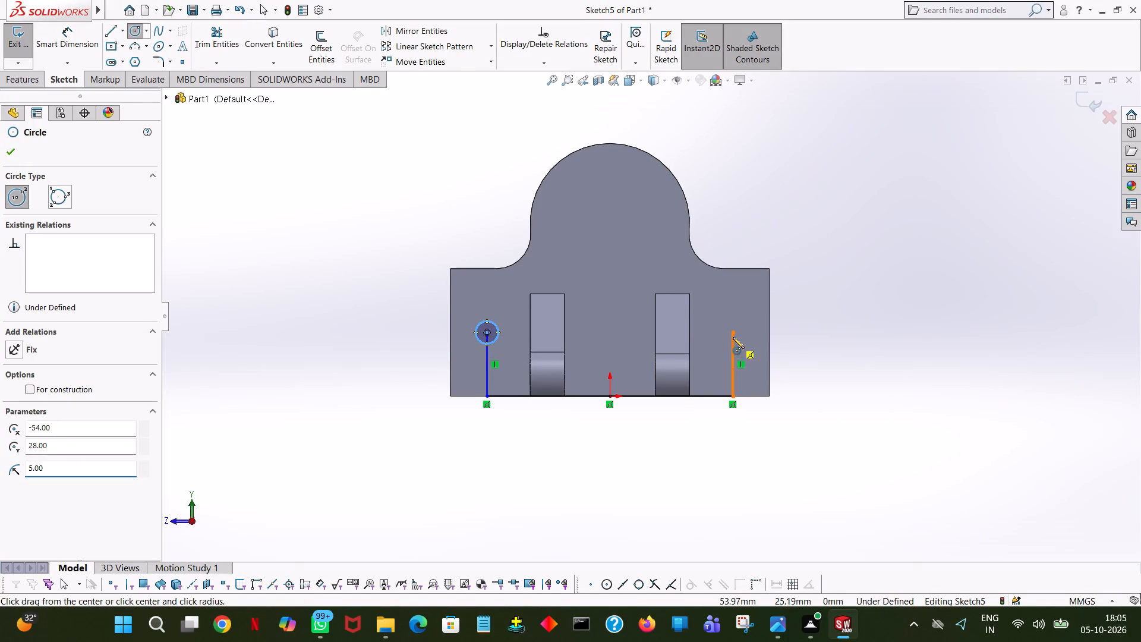
# Draw a matching circle of 5 mm radius centred on the upper end of the -Z side vertical line.
pyautogui.click(732, 332)
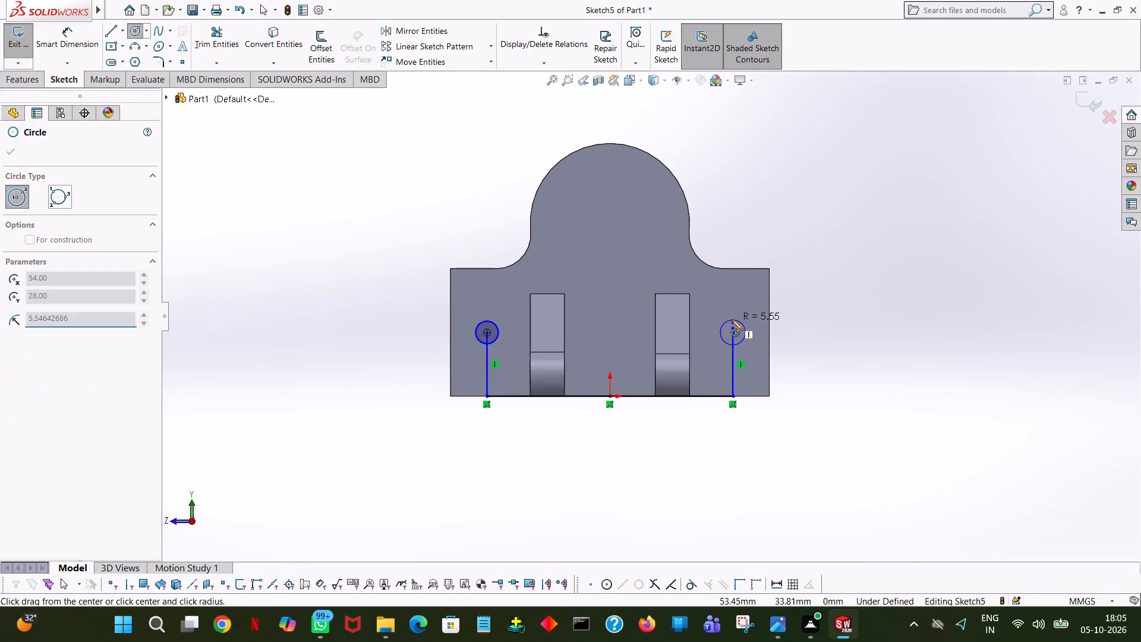
pyautogui.click(732, 319)
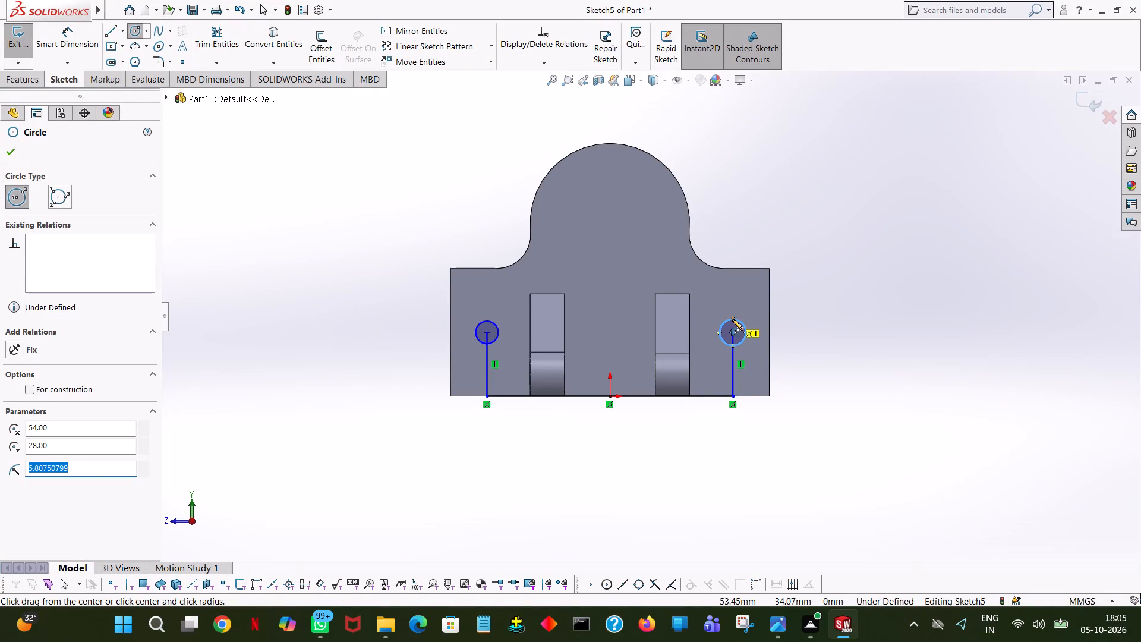
pyautogui.press('5')
pyautogui.press('Return')
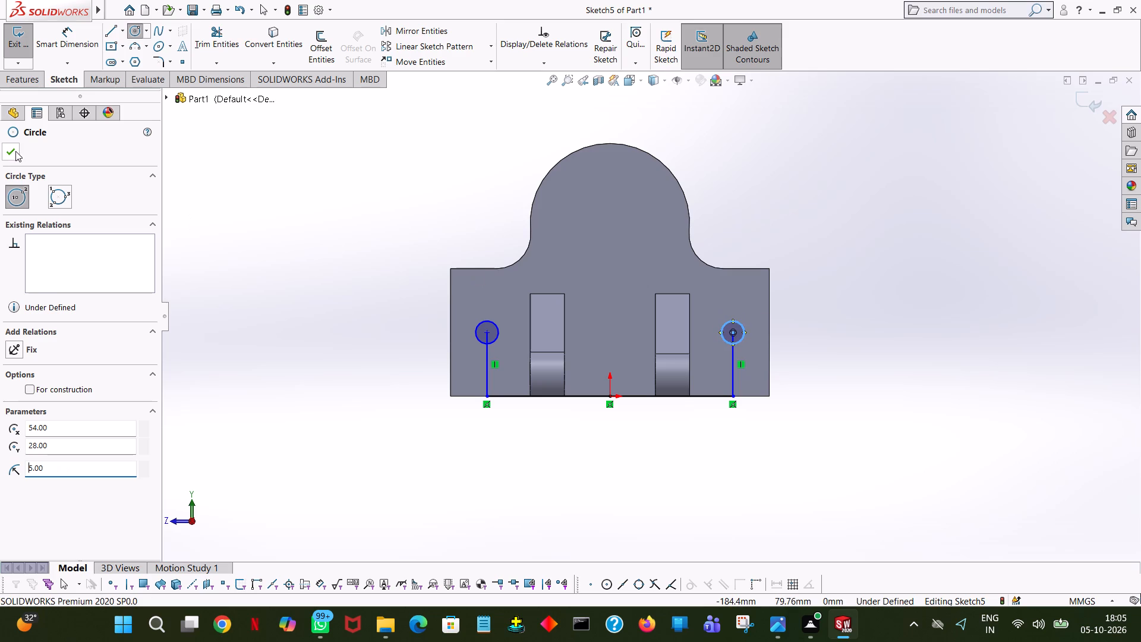
pyautogui.click(15, 151)
# Trim away all the horizontal and vertical layout lines, leaving only the two circles in the sketch.
pyautogui.click(206, 28)
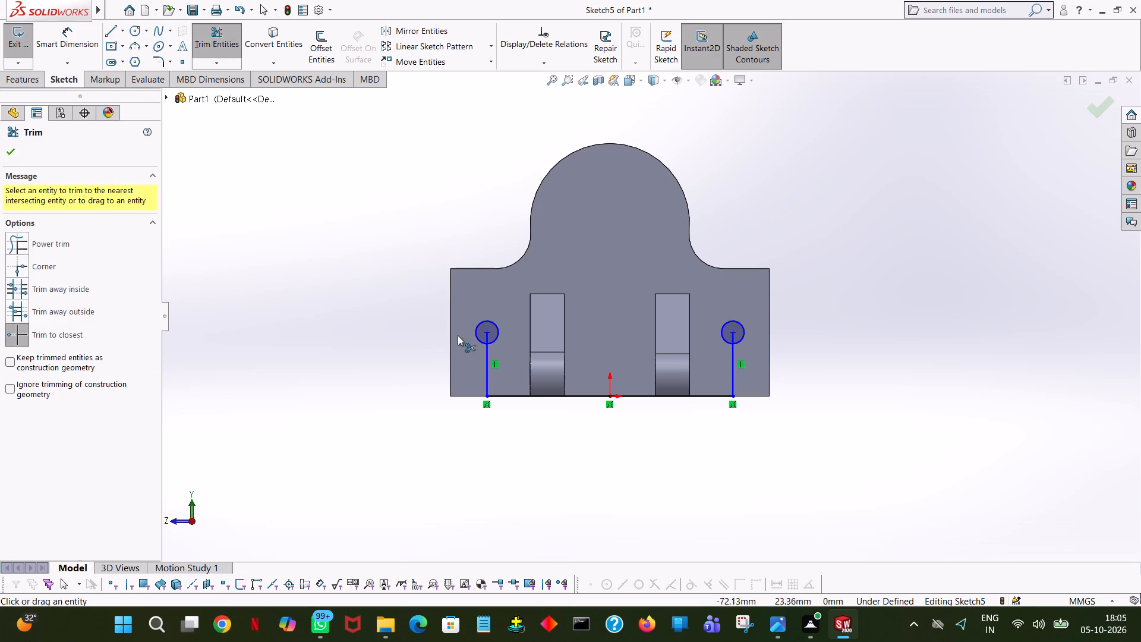
pyautogui.click(486, 333)
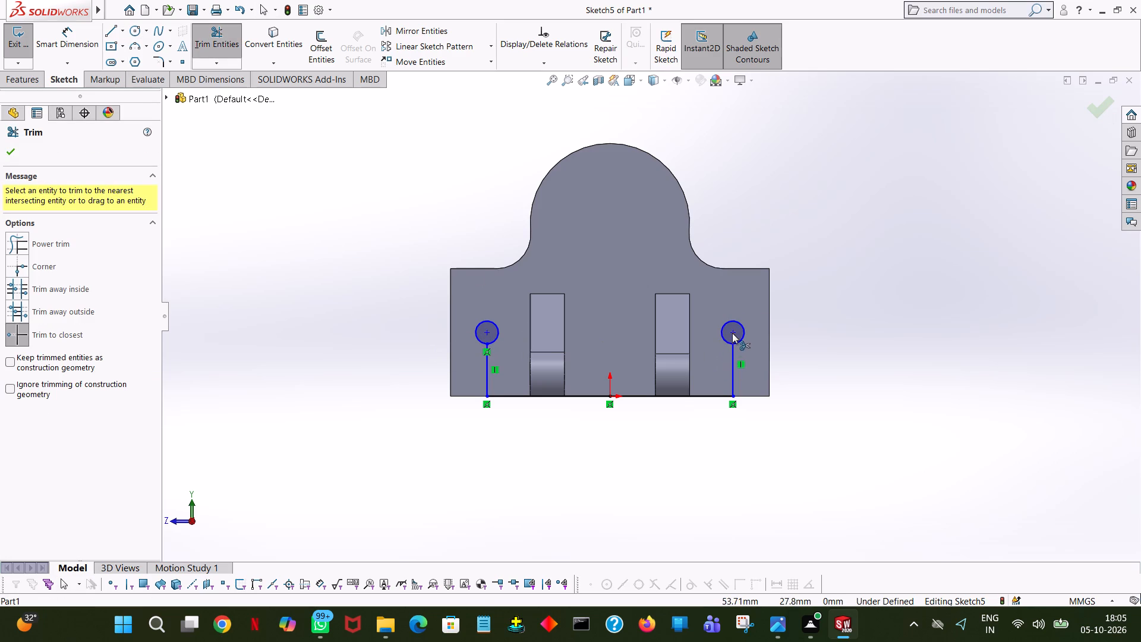
pyautogui.click(733, 338)
pyautogui.click(732, 357)
pyautogui.click(720, 391)
pyautogui.click(715, 396)
pyautogui.click(587, 394)
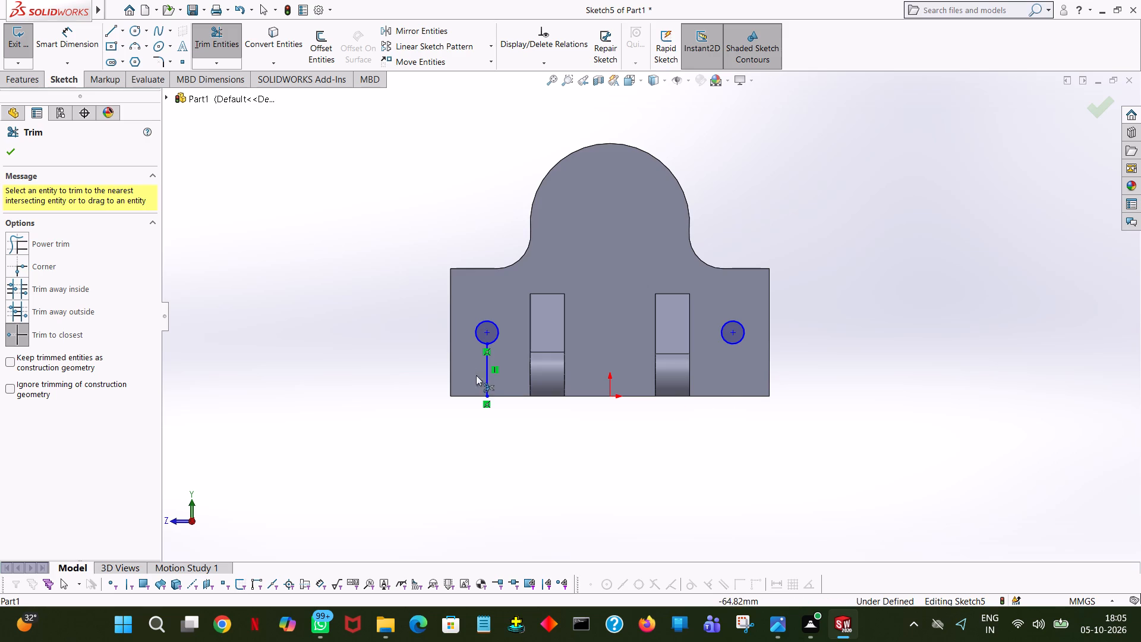
pyautogui.click(490, 380)
pyautogui.click(14, 154)
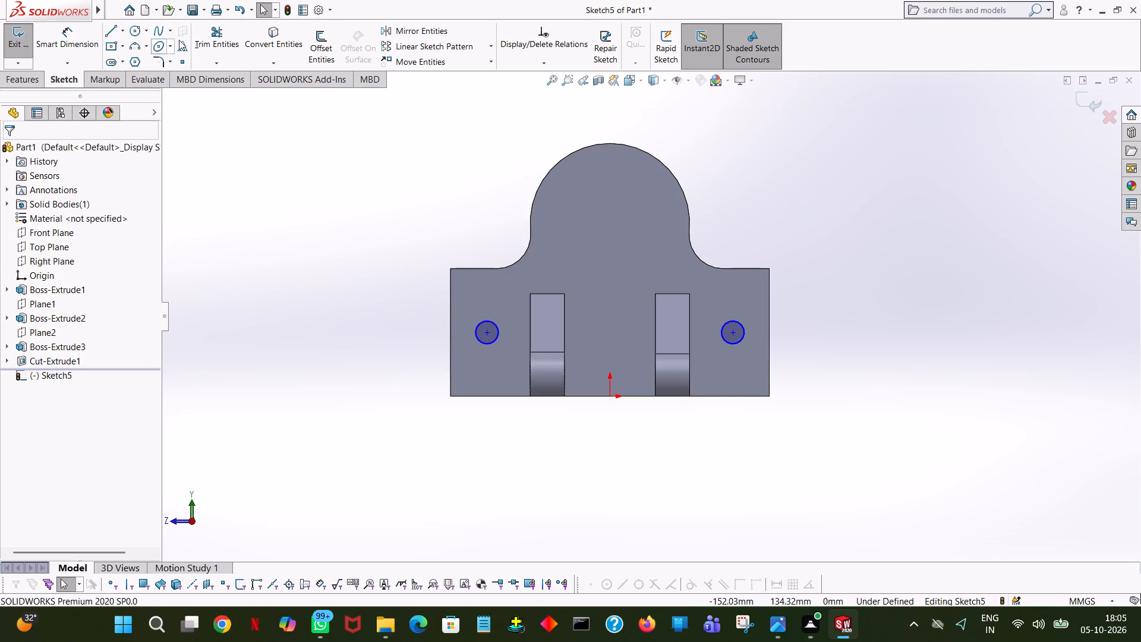
# Cut the two circles through the main block with a blind Extruded Cut 100 mm deep.
pyautogui.click(14, 81)
pyautogui.click(213, 42)
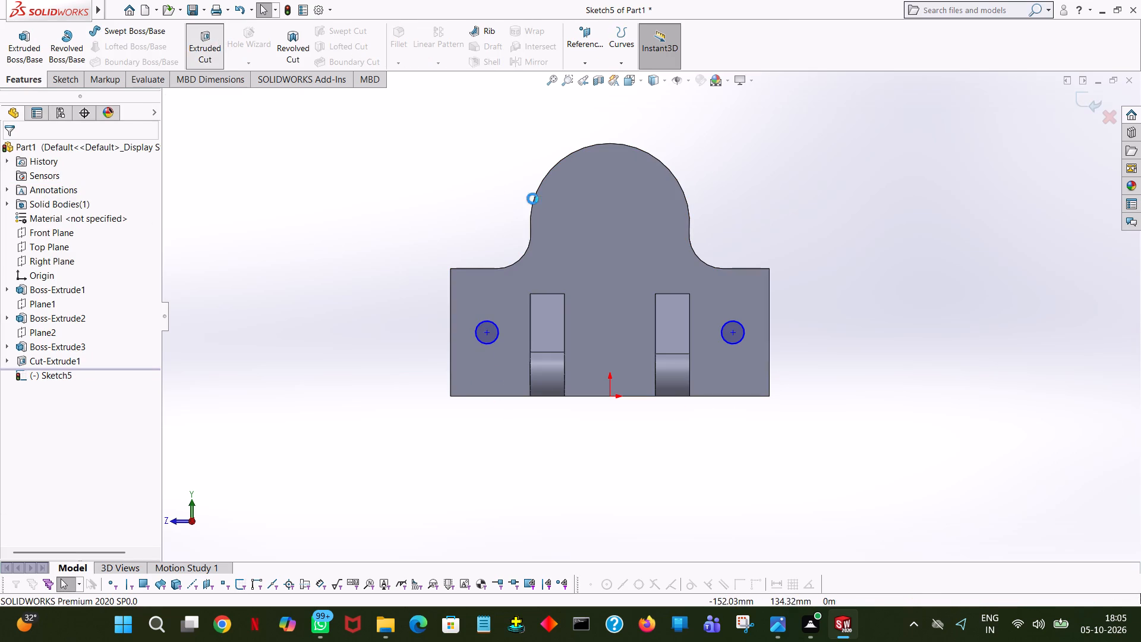
pyautogui.moveTo(445, 196); pyautogui.dragTo(516, 307, button='middle')
pyautogui.click(15, 146)
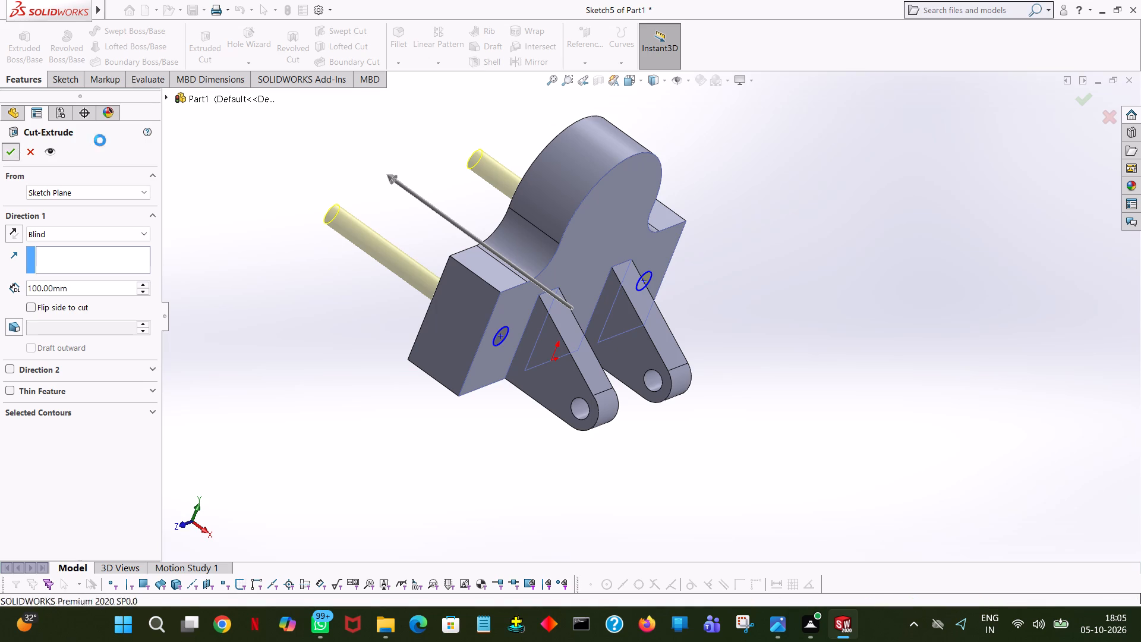
pyautogui.click(956, 234)
# Start an extruded-cut sketch on the main block's rib-side face and draw a circle of 20 mm radius concentric with the rounded top.
pyautogui.moveTo(875, 386); pyautogui.dragTo(799, 274, button='middle')
pyautogui.moveTo(817, 313); pyautogui.dragTo(817, 347, button='middle')
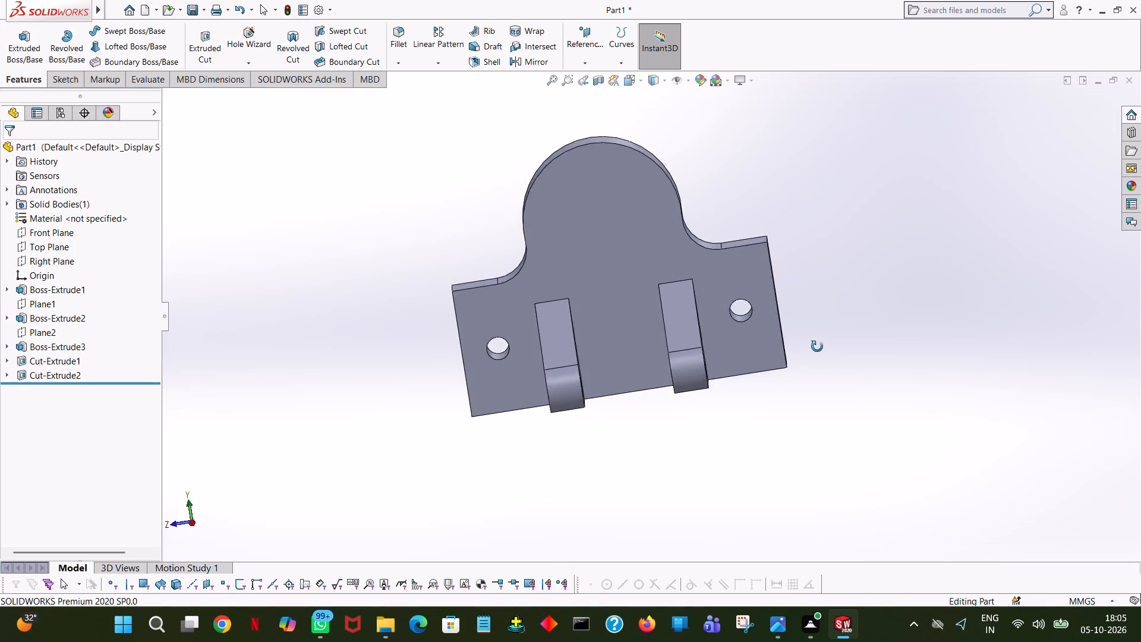
pyautogui.moveTo(817, 347); pyautogui.dragTo(856, 385, button='middle')
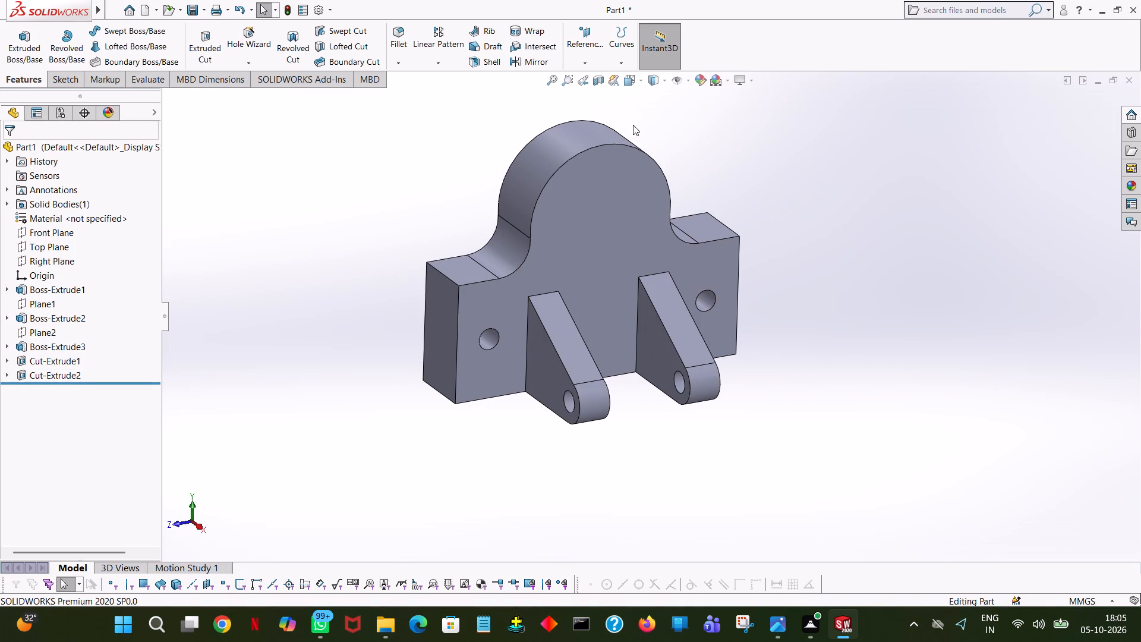
pyautogui.click(200, 42)
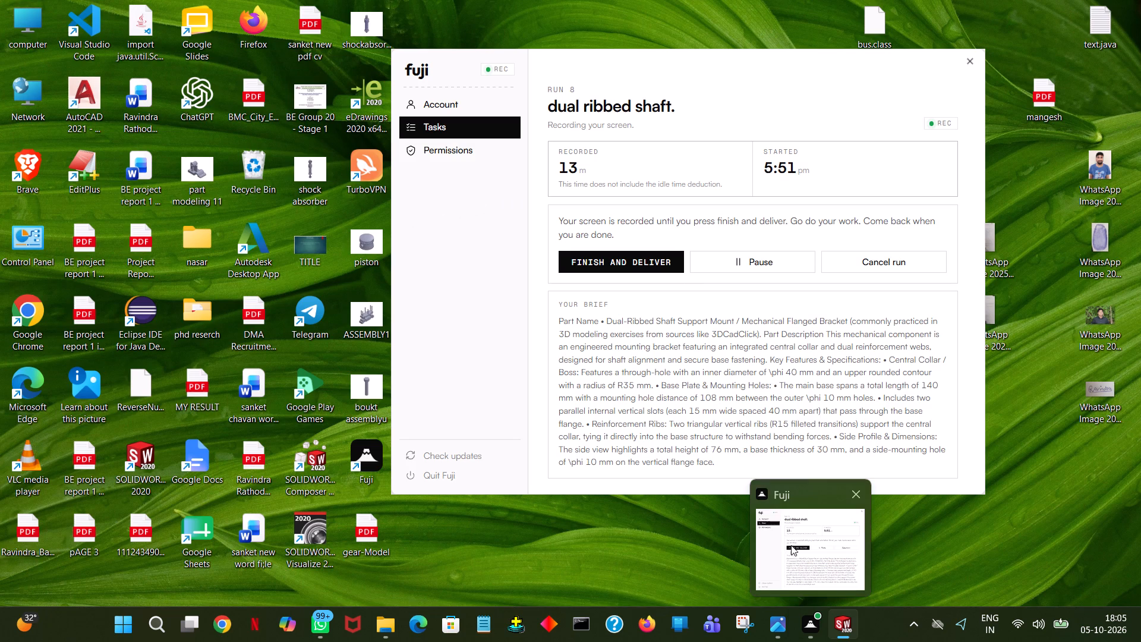
pyautogui.click(619, 210)
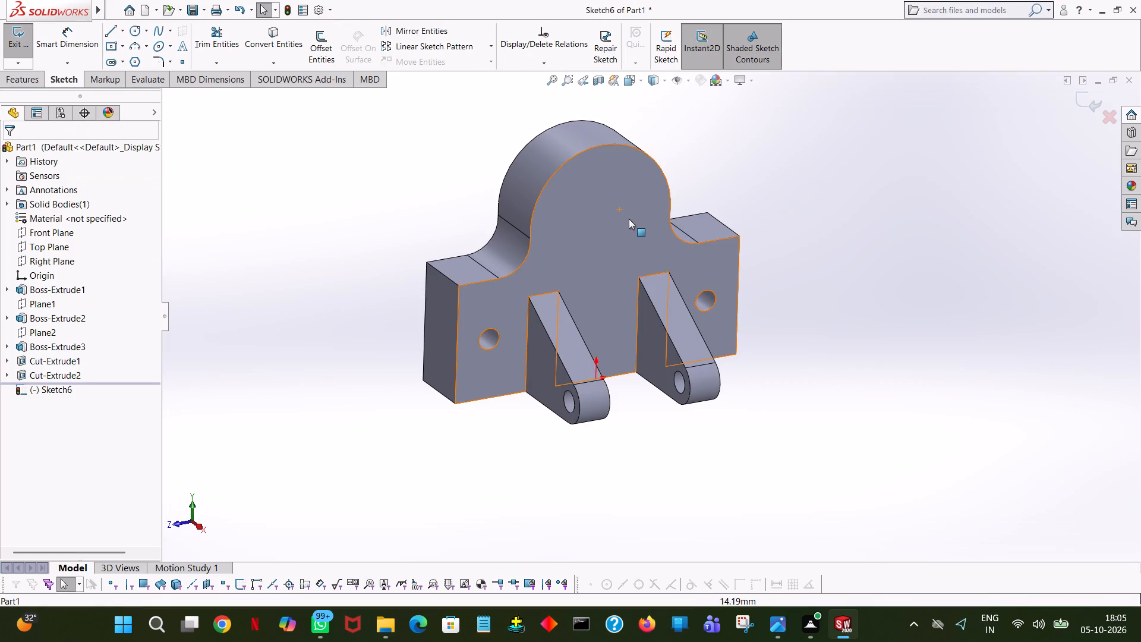
pyautogui.press('space')
pyautogui.click(151, 92)
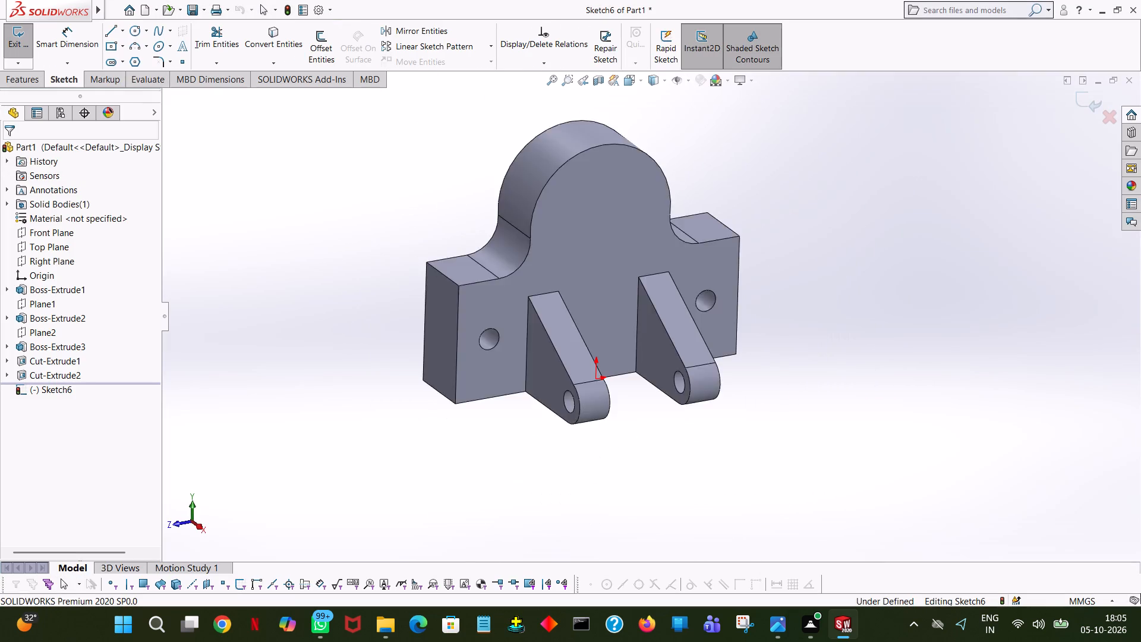
pyautogui.click(134, 29)
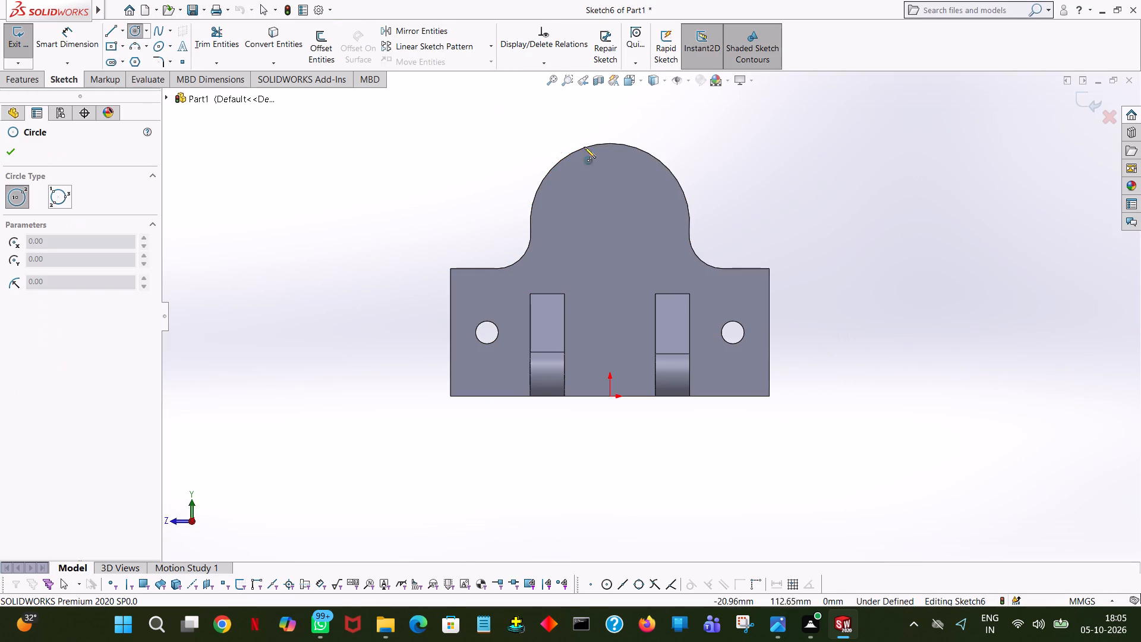
pyautogui.click(611, 225)
pyautogui.click(613, 189)
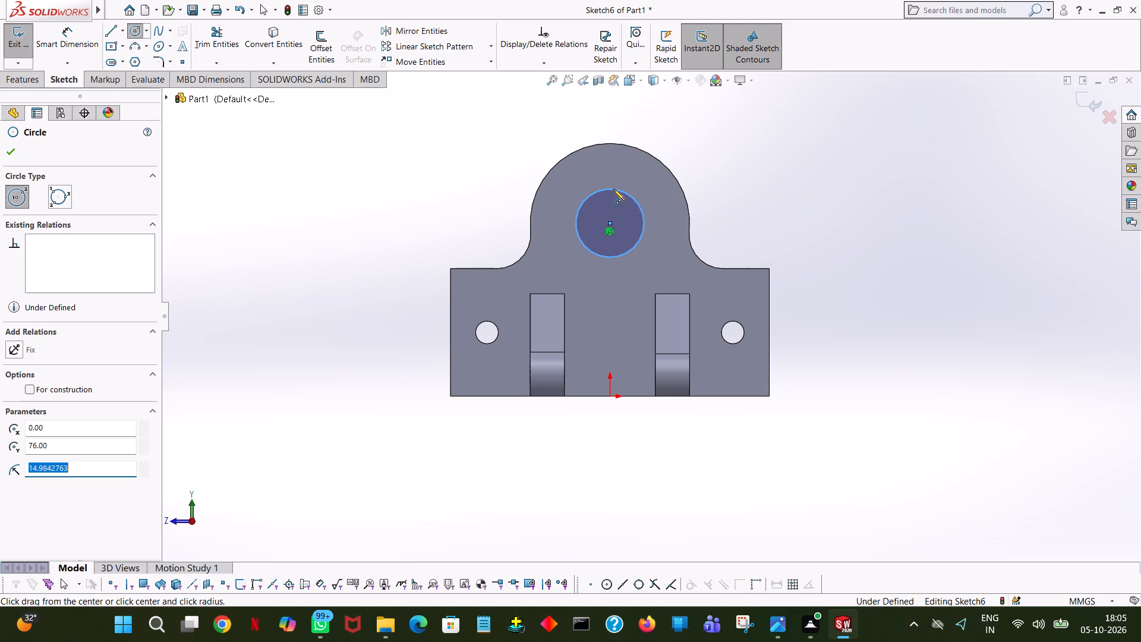
pyautogui.press('2')
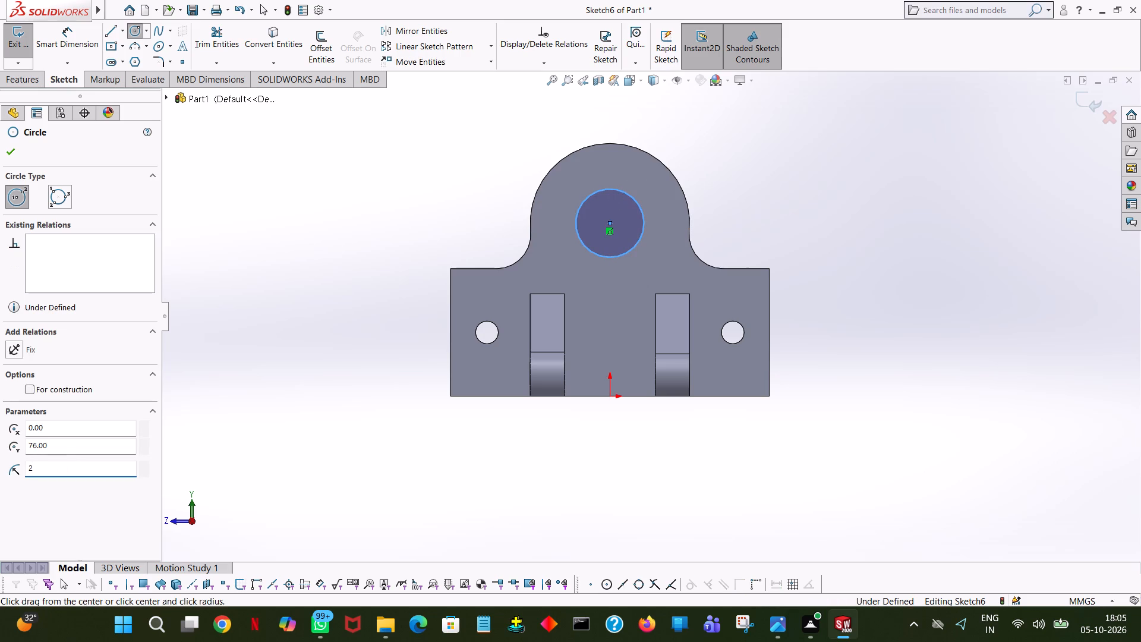
pyautogui.press('0')
pyautogui.press('Return')
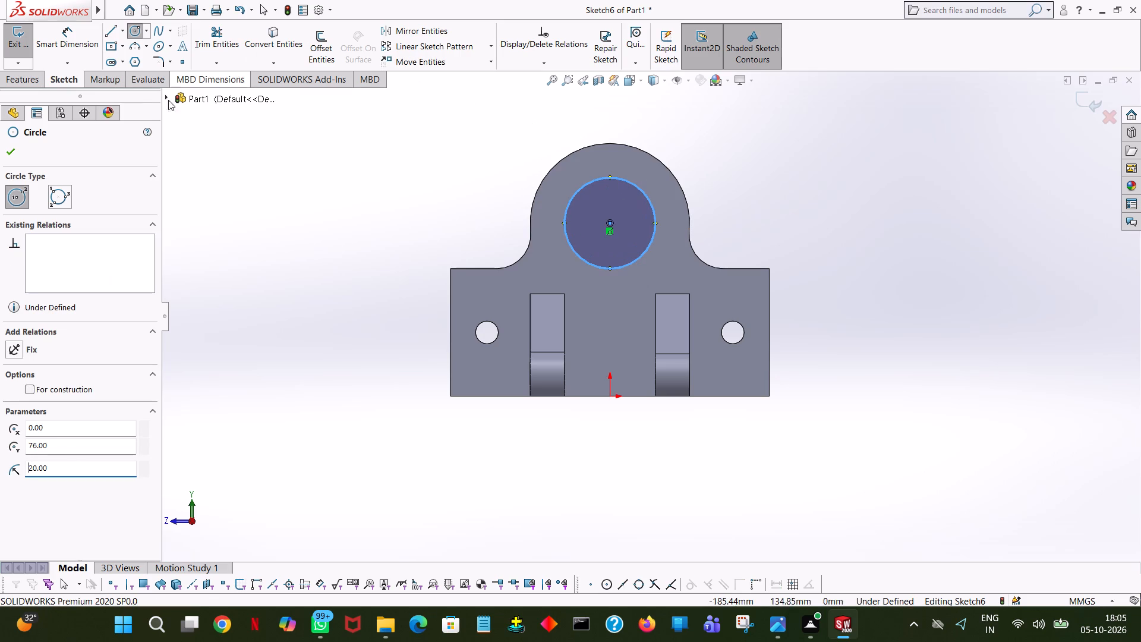
pyautogui.click(10, 152)
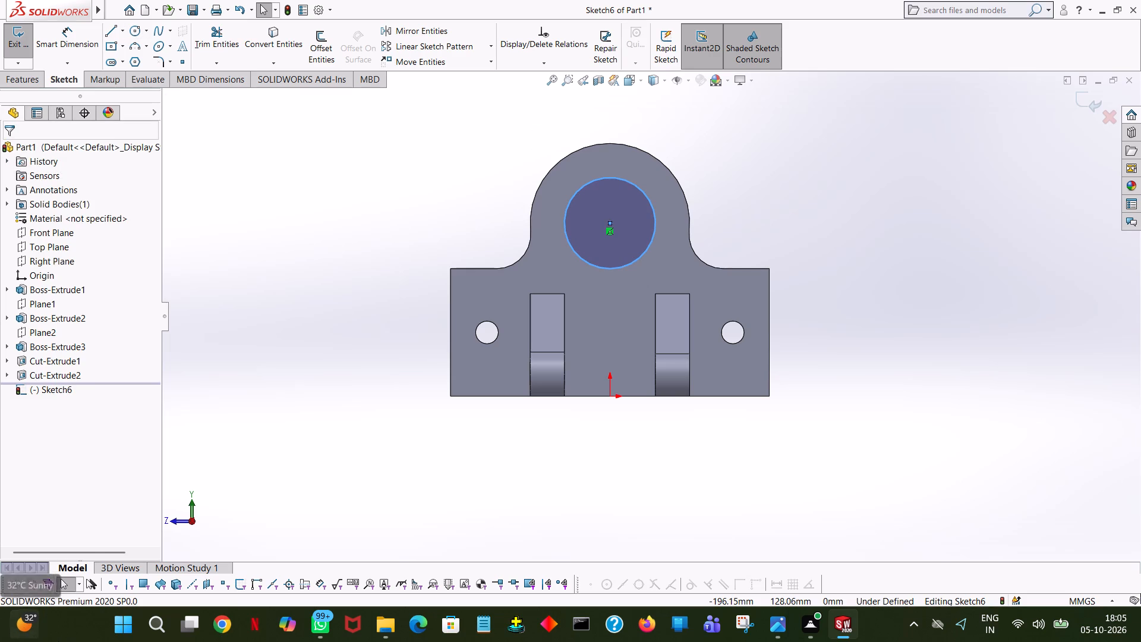
# Cut the large circle through the rounded top with a blind Extruded Cut 100 mm deep.
pyautogui.click(22, 89)
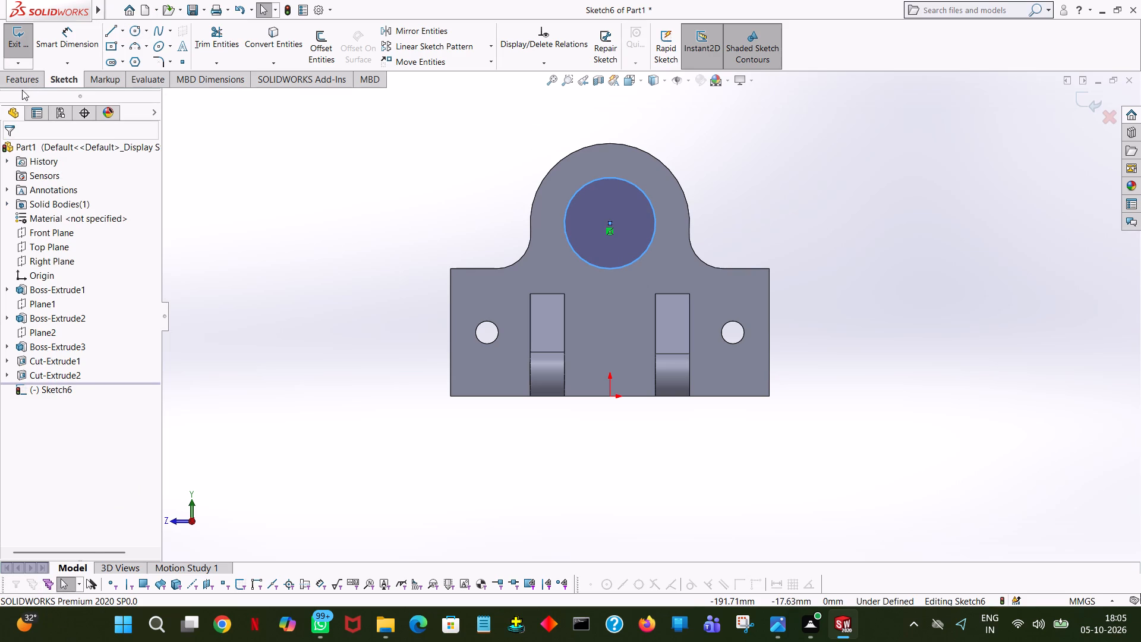
pyautogui.click(31, 79)
pyautogui.click(194, 47)
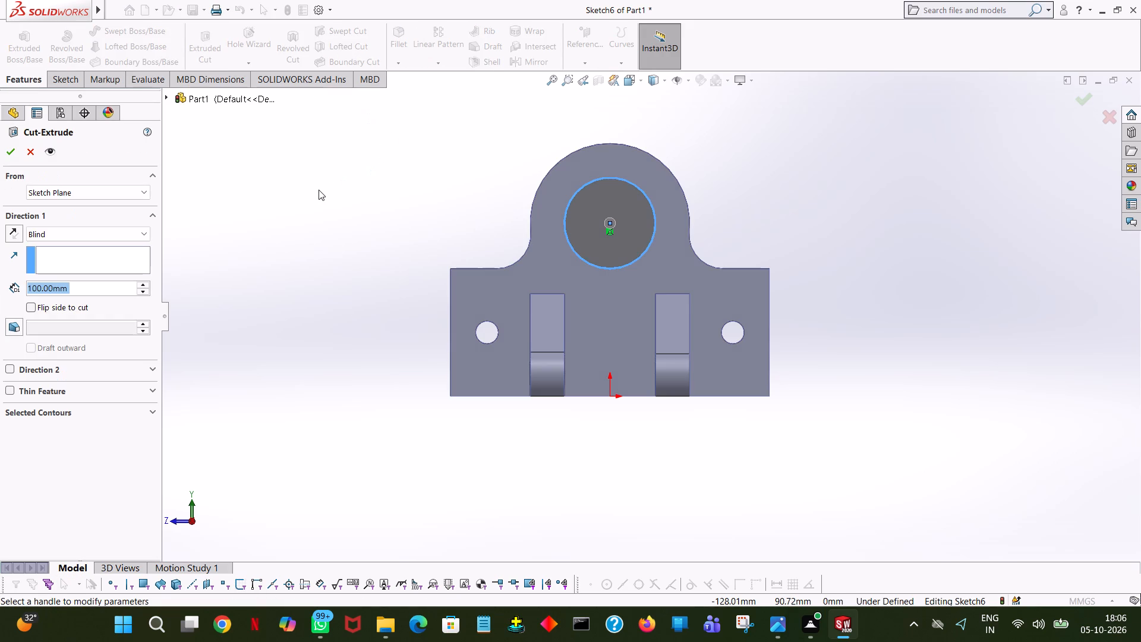
pyautogui.moveTo(319, 191); pyautogui.dragTo(398, 239, button='middle')
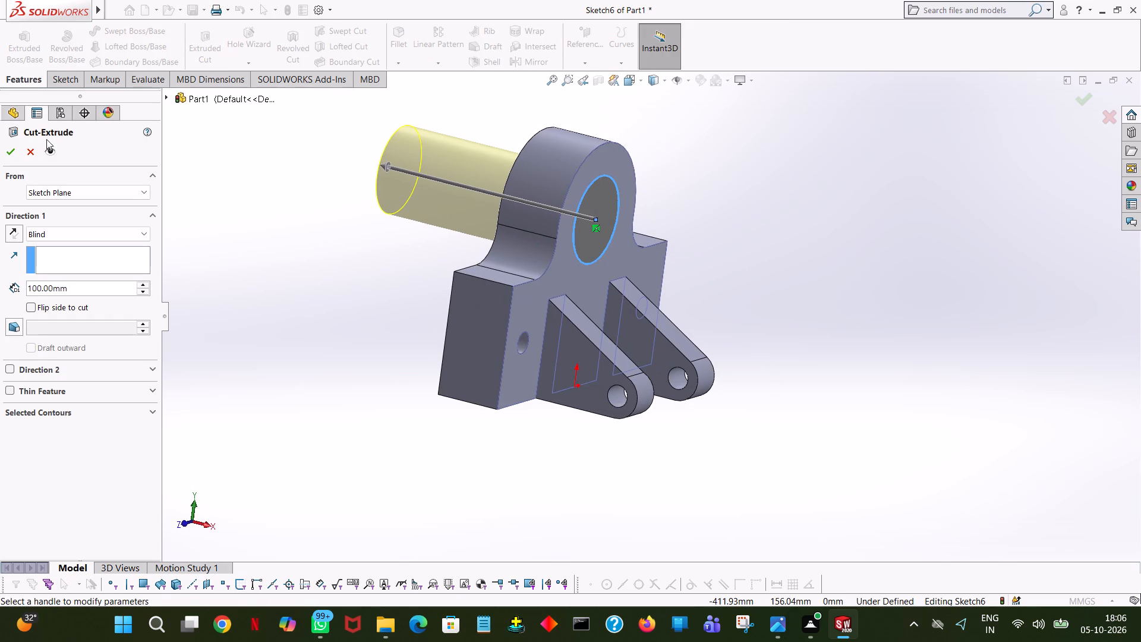
pyautogui.click(16, 153)
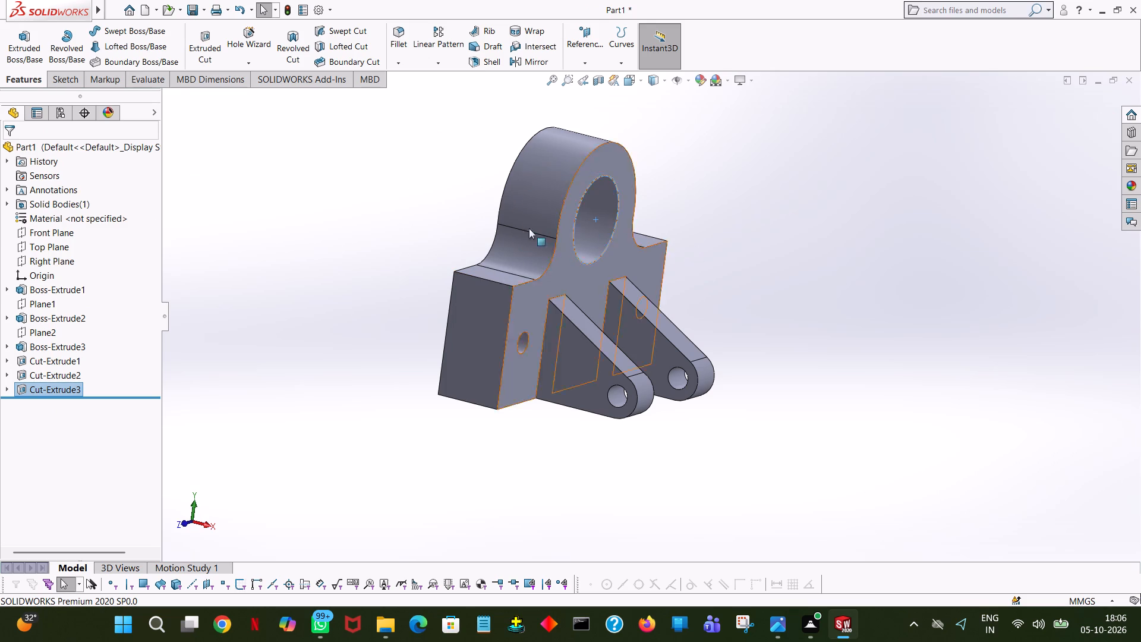
pyautogui.click(875, 257)
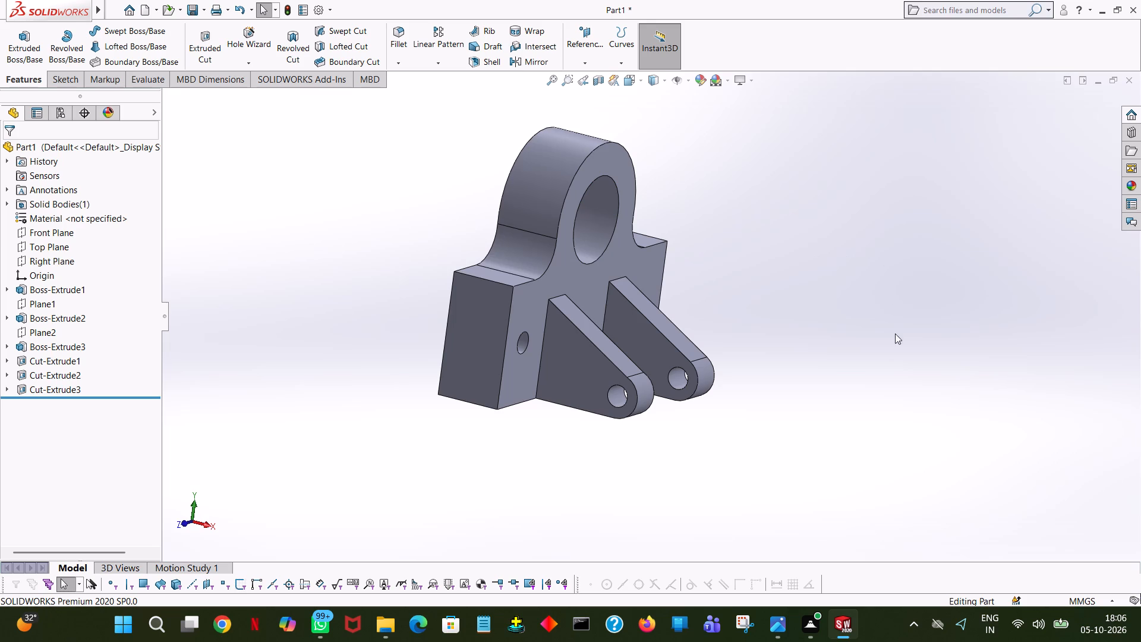
# Apply a dark red colour from the standard swatches to the main block's flat rib-side face.
pyautogui.moveTo(913, 302); pyautogui.dragTo(833, 273, button='middle')
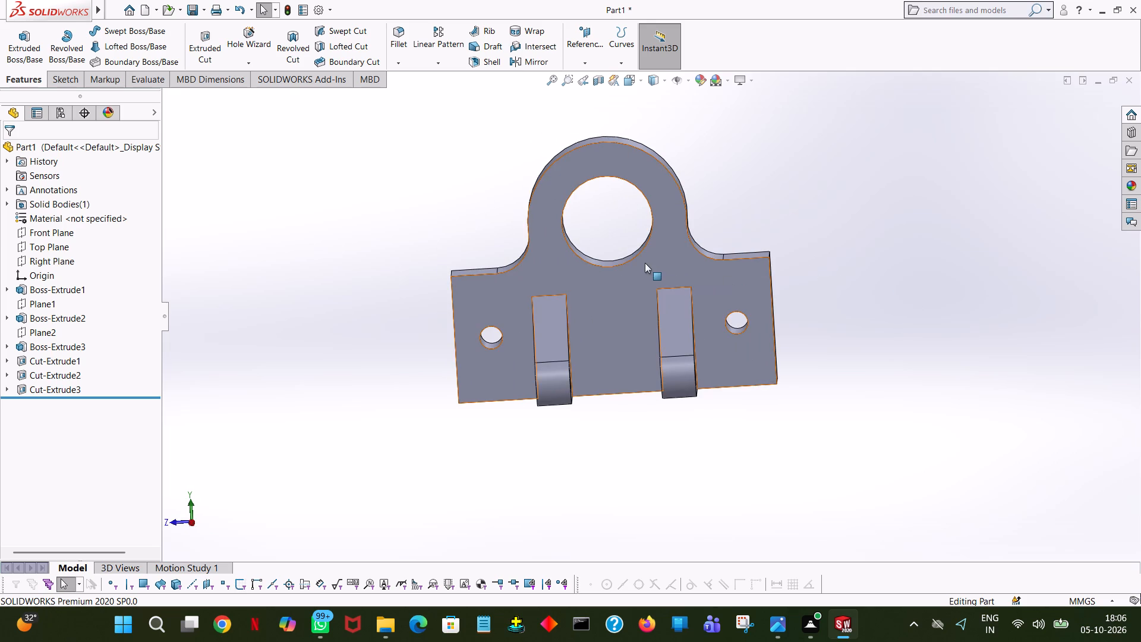
pyautogui.click(645, 263)
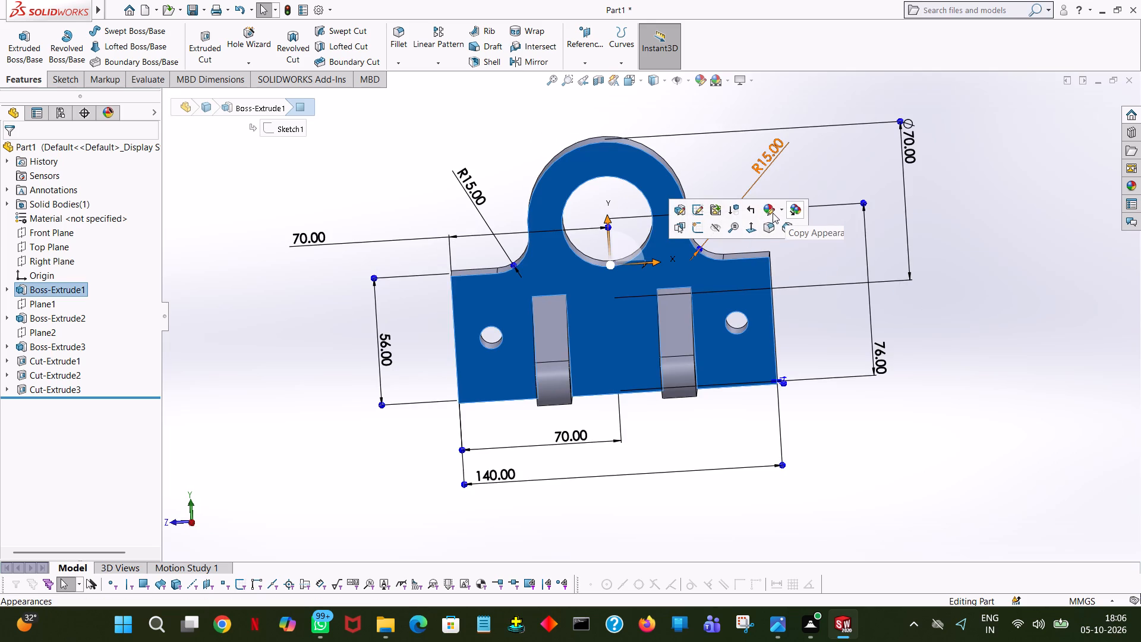
pyautogui.click(772, 212)
pyautogui.click(795, 240)
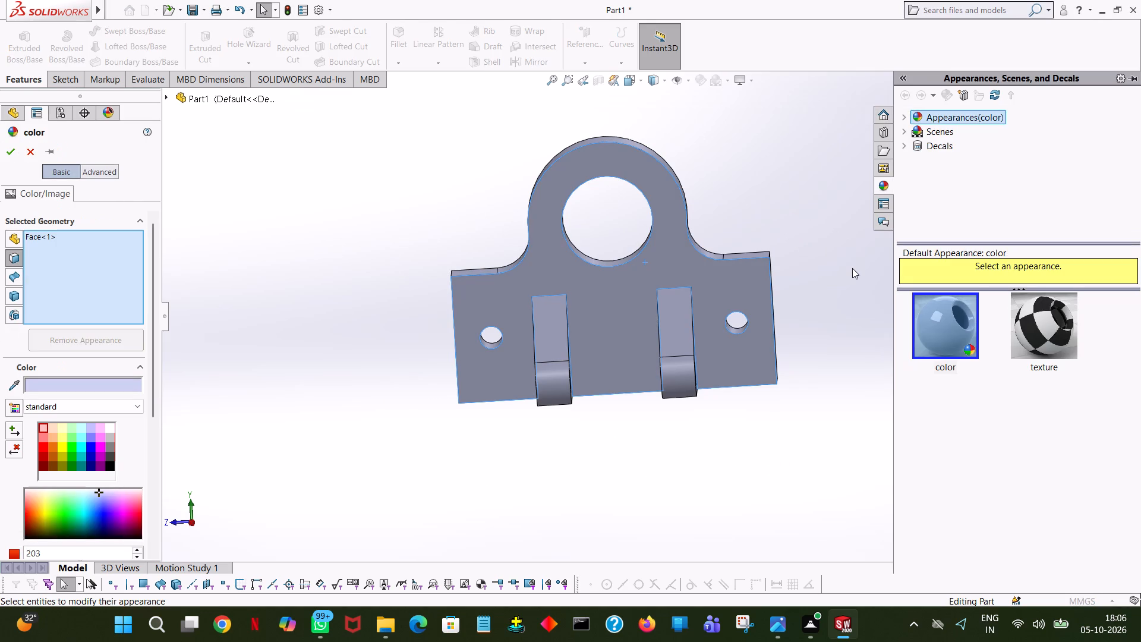
pyautogui.click(44, 458)
pyautogui.moveTo(393, 208); pyautogui.dragTo(399, 221, button='middle')
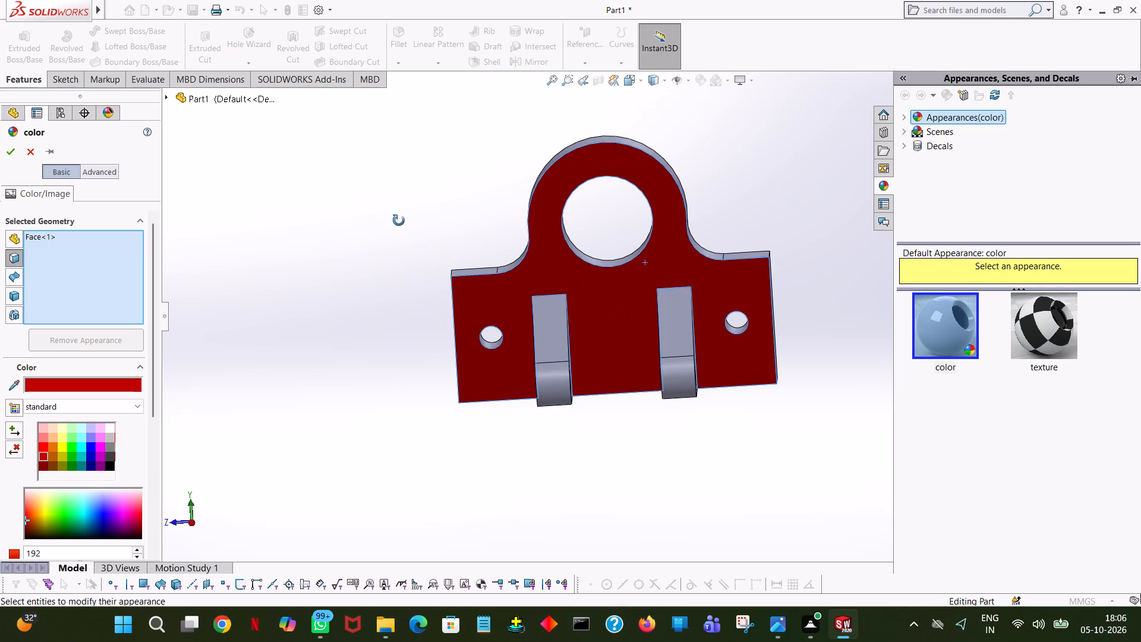
pyautogui.moveTo(399, 221); pyautogui.dragTo(401, 213, button='middle')
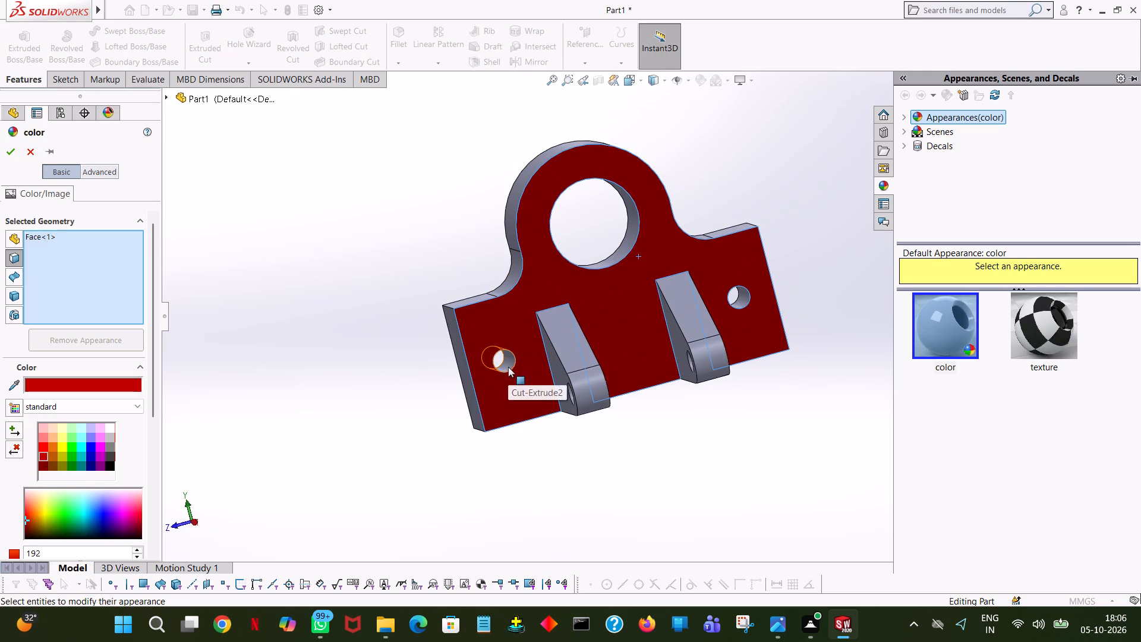
pyautogui.click(2, 152)
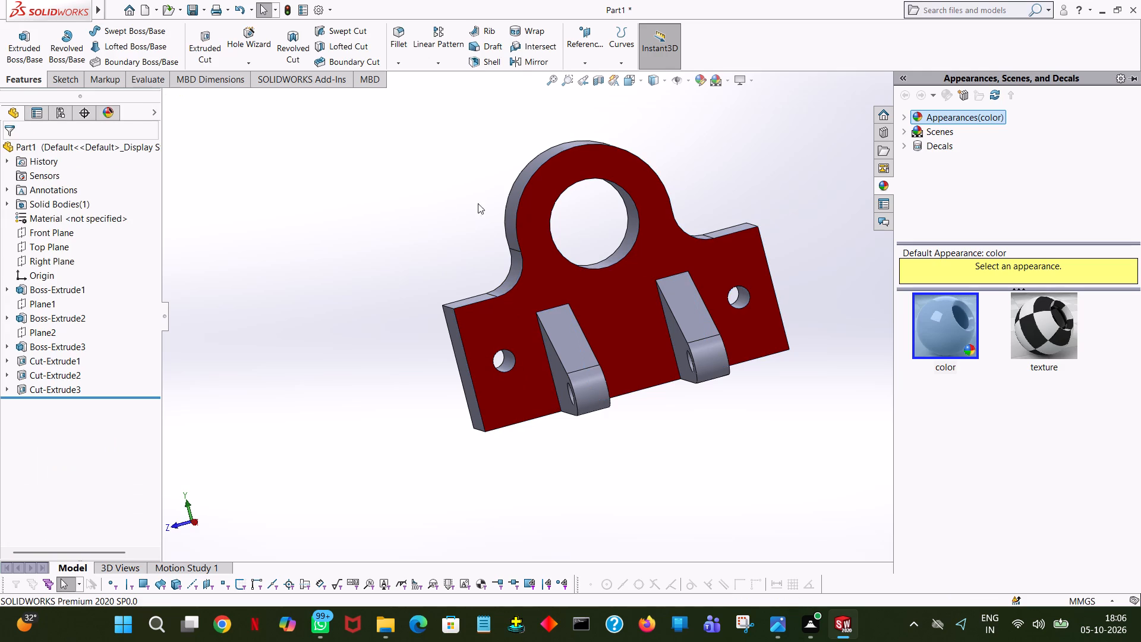
# Apply black from the standard swatches to the inner cylindrical face of the large central bore.
pyautogui.click(622, 253)
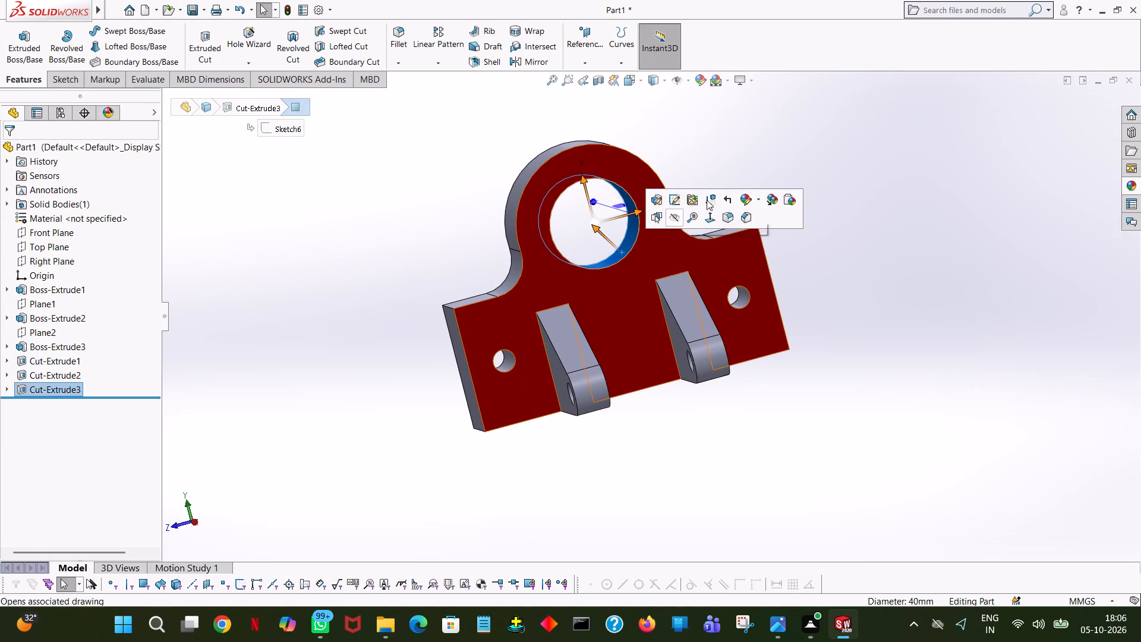
pyautogui.click(747, 200)
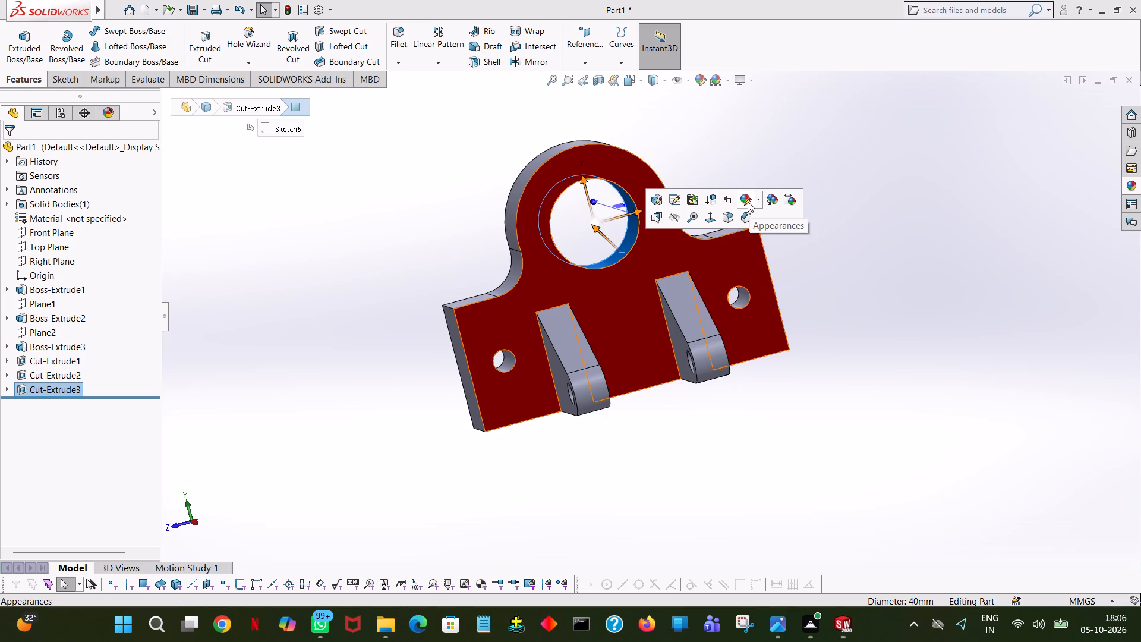
pyautogui.click(748, 202)
pyautogui.click(764, 226)
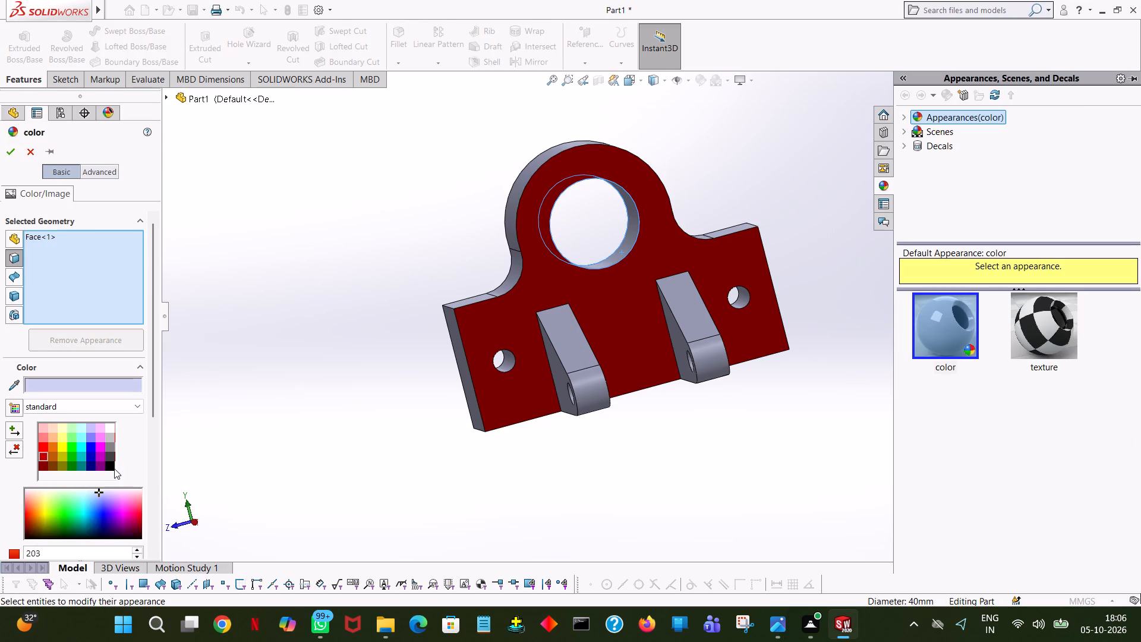
pyautogui.click(107, 464)
pyautogui.moveTo(425, 292); pyautogui.dragTo(481, 241, button='middle')
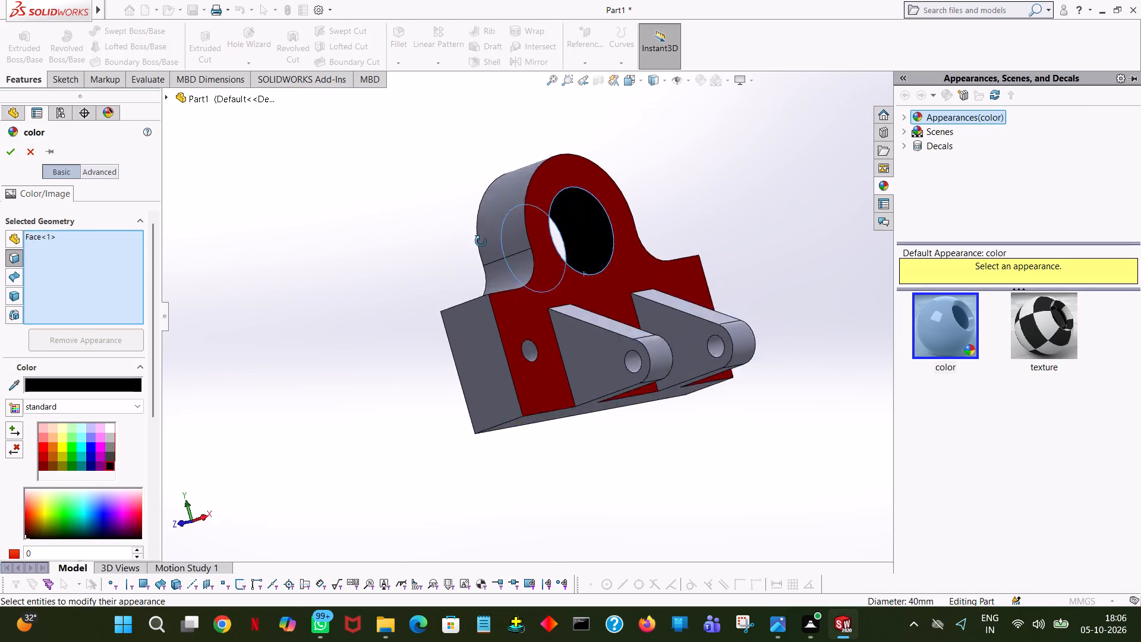
pyautogui.moveTo(481, 241); pyautogui.dragTo(622, 334, button='middle')
pyautogui.moveTo(622, 341); pyautogui.dragTo(626, 353, button='middle')
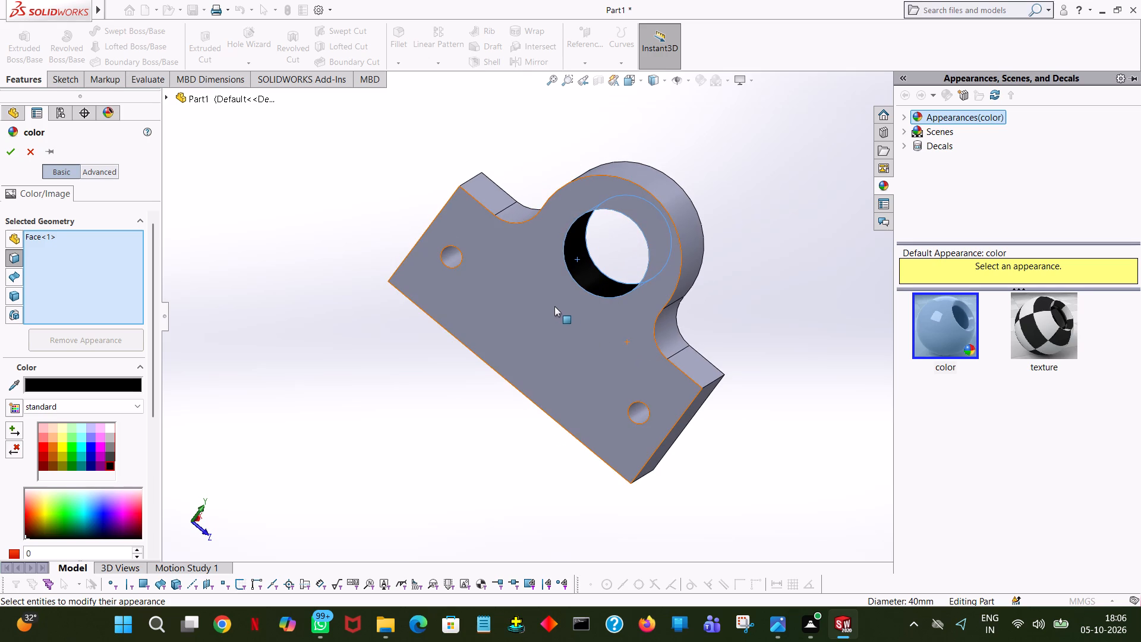
pyautogui.click(552, 306)
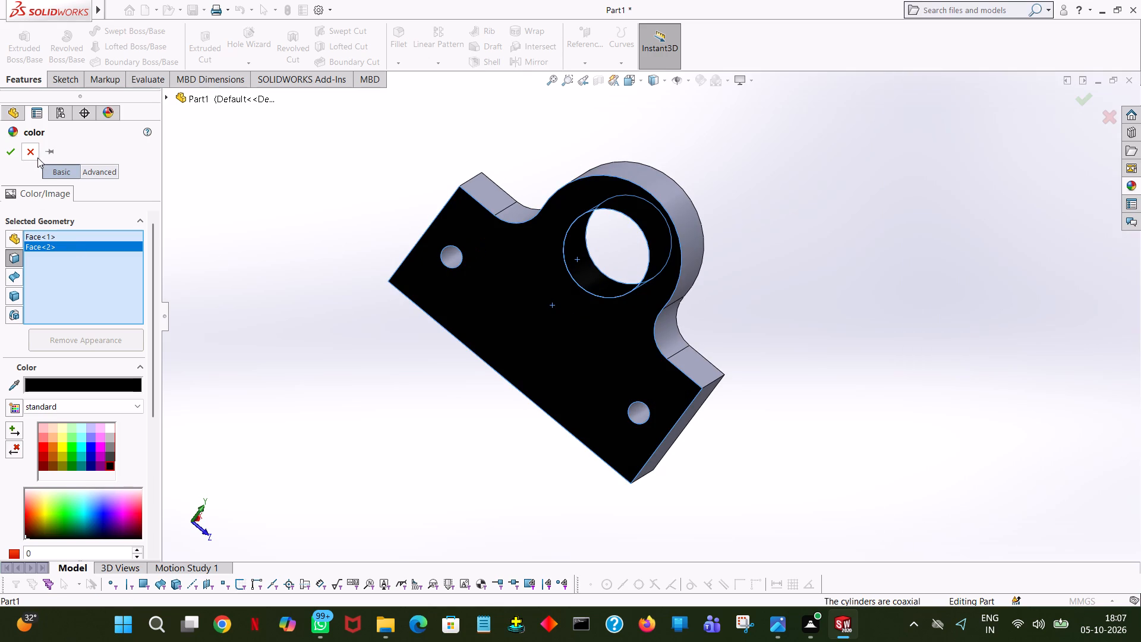
pyautogui.click(508, 263)
# Add the outer flat side faces of both ribs to the same black appearance and accept it.
pyautogui.moveTo(951, 356); pyautogui.dragTo(772, 356, button='middle')
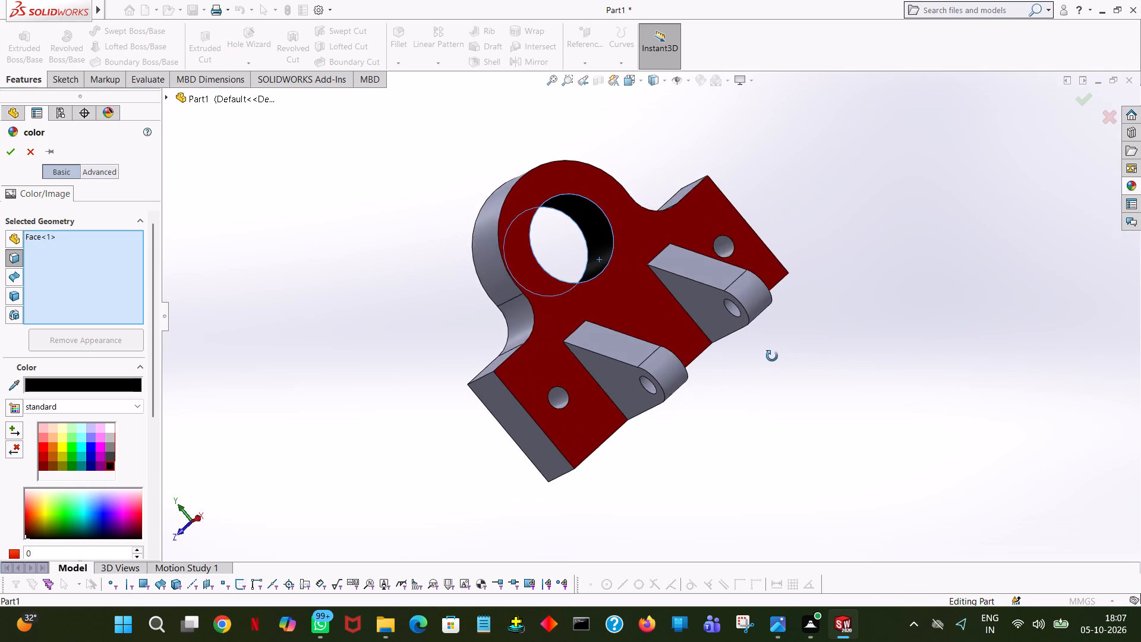
pyautogui.moveTo(772, 356); pyautogui.dragTo(780, 303, button='middle')
pyautogui.click(626, 355)
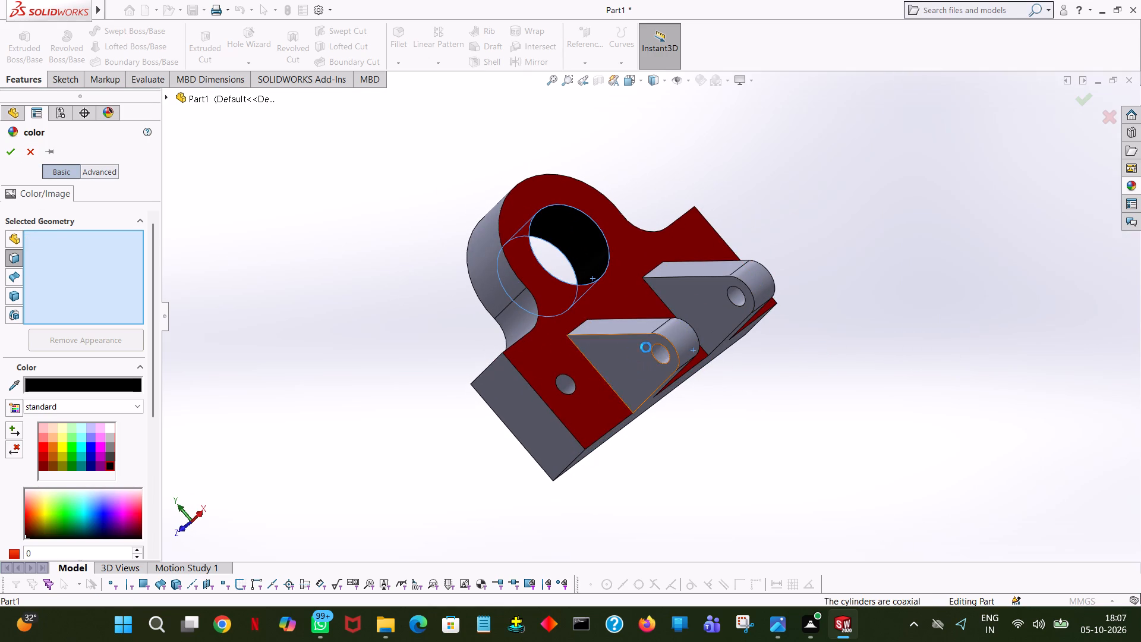
pyautogui.moveTo(710, 351); pyautogui.dragTo(697, 432, button='middle')
pyautogui.moveTo(773, 287); pyautogui.dragTo(774, 326, button='middle')
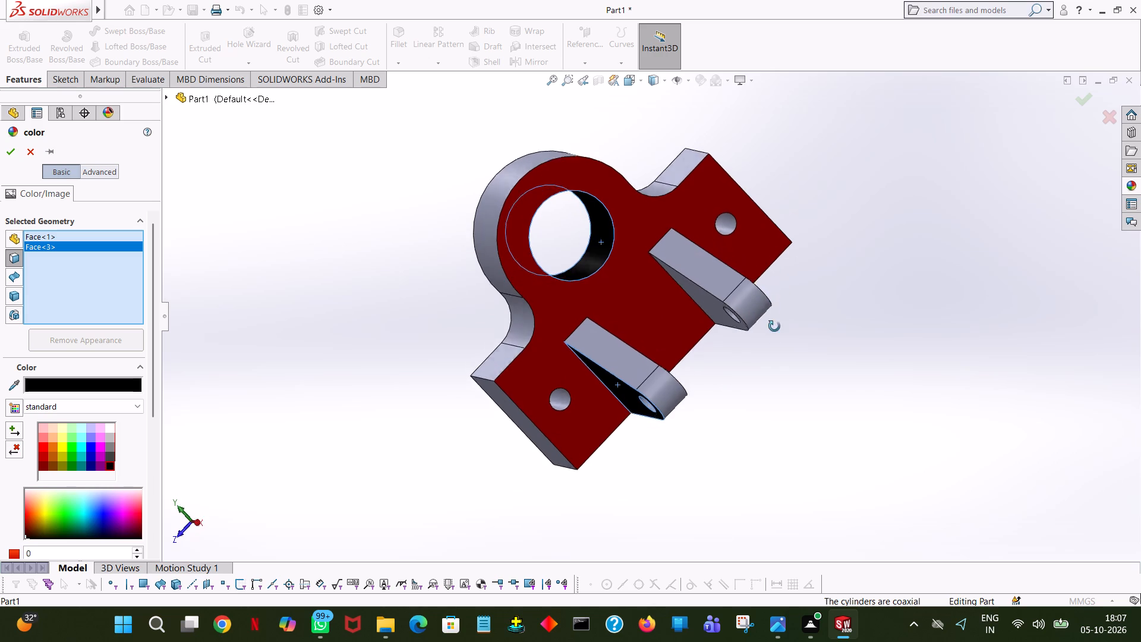
pyautogui.moveTo(774, 326); pyautogui.dragTo(765, 416, button='middle')
pyautogui.click(745, 270)
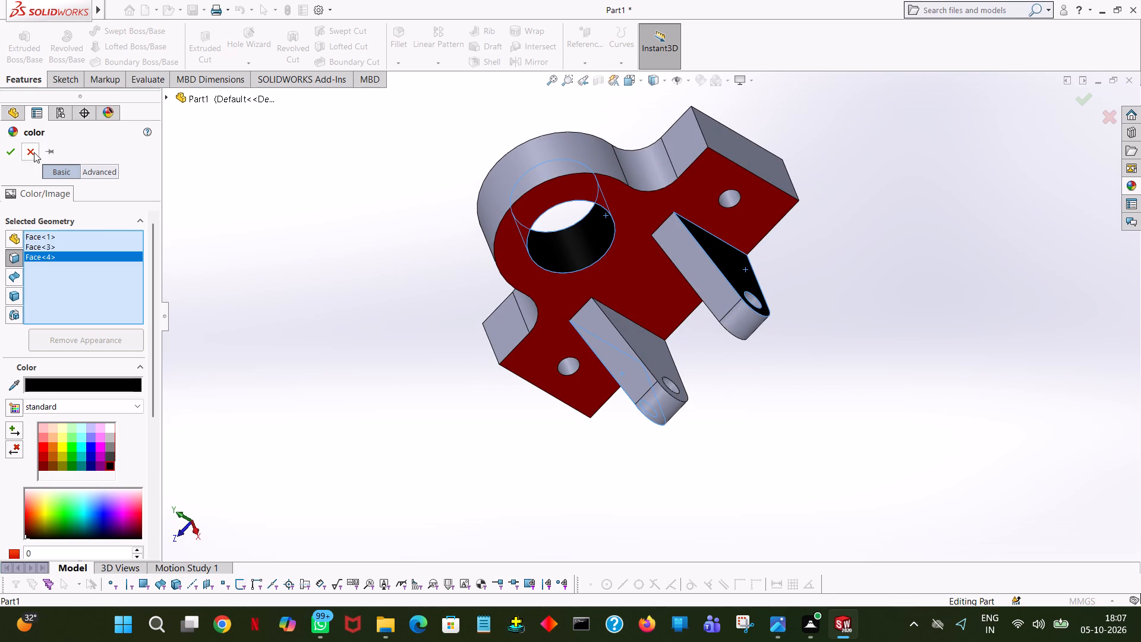
pyautogui.click(12, 155)
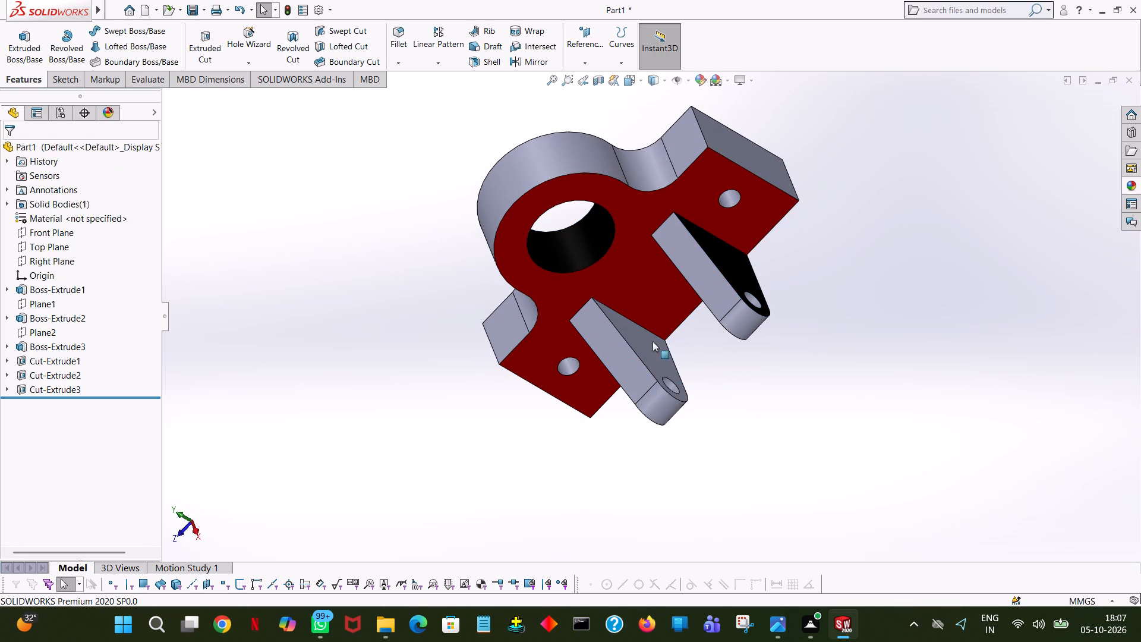
# Apply bright yellow from the standard swatches to both ribs' inner side faces and the main block's flat back face.
pyautogui.click(645, 342)
pyautogui.click(765, 289)
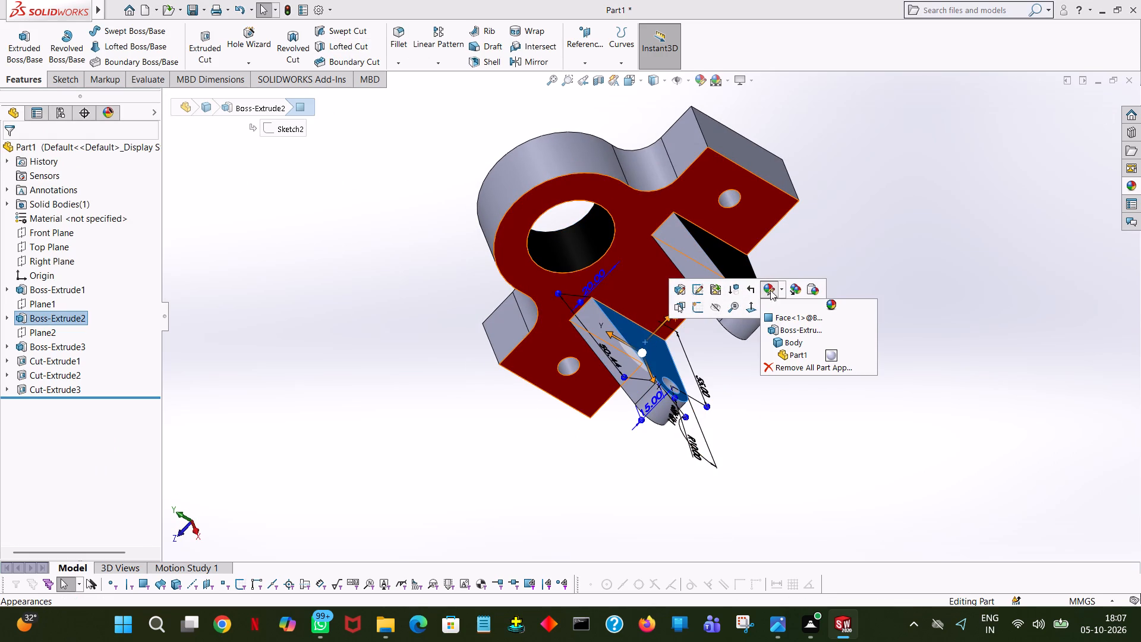
pyautogui.click(782, 317)
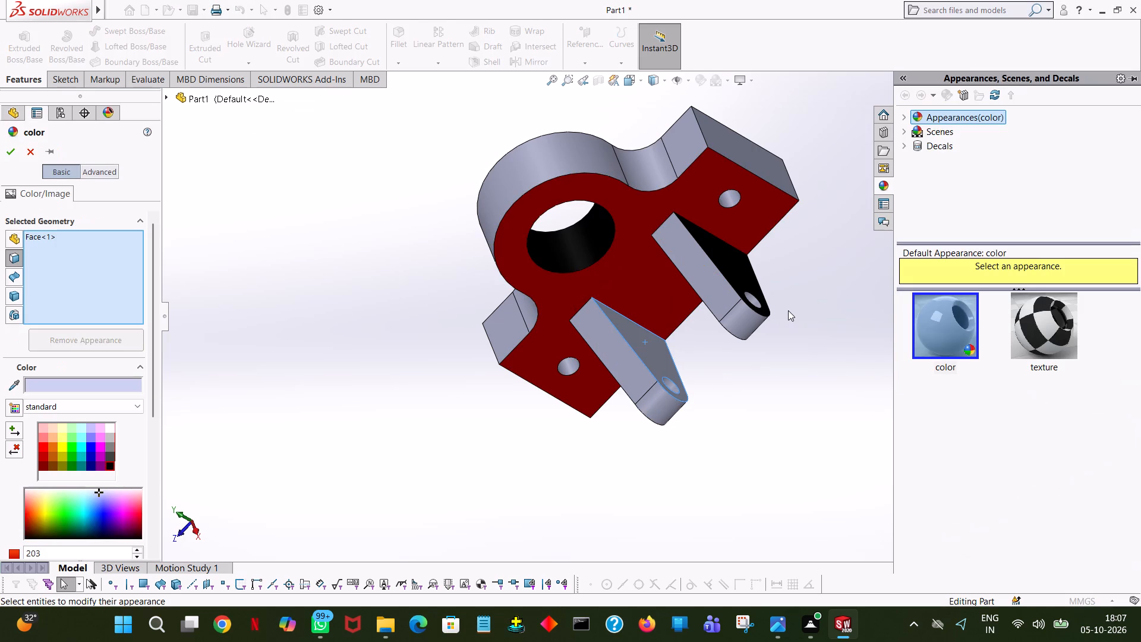
pyautogui.click(56, 455)
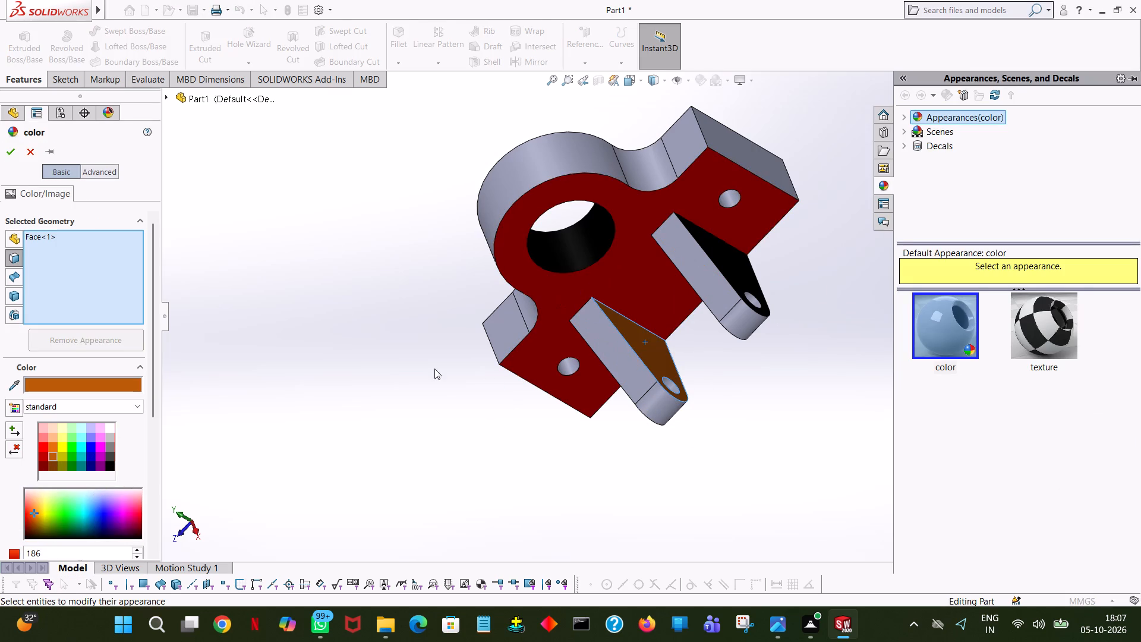
pyautogui.click(64, 438)
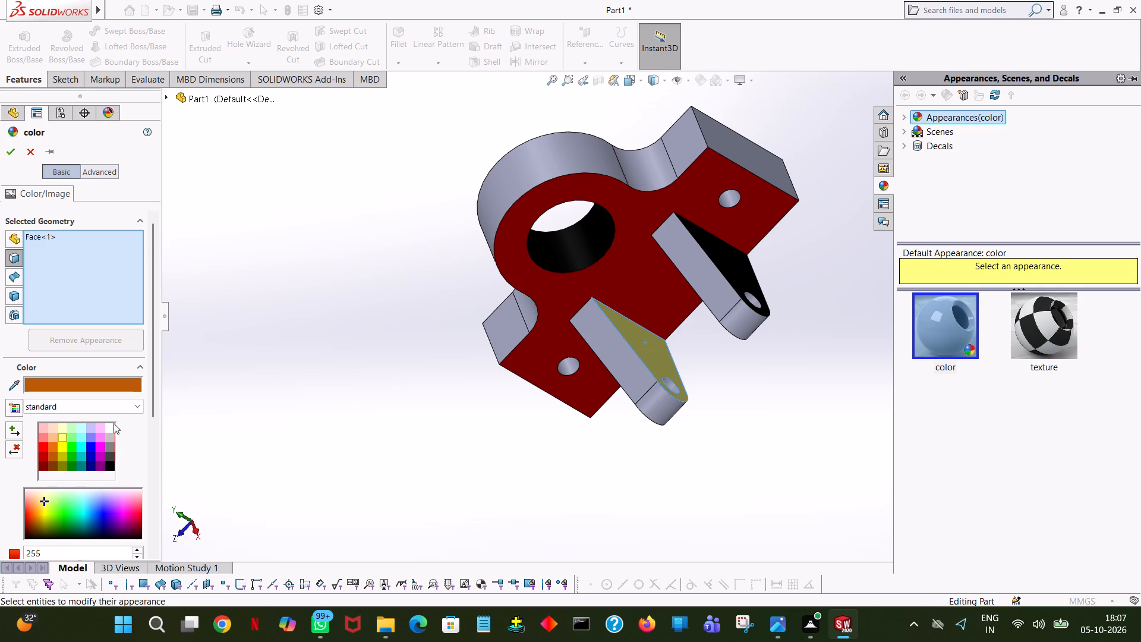
pyautogui.click(61, 448)
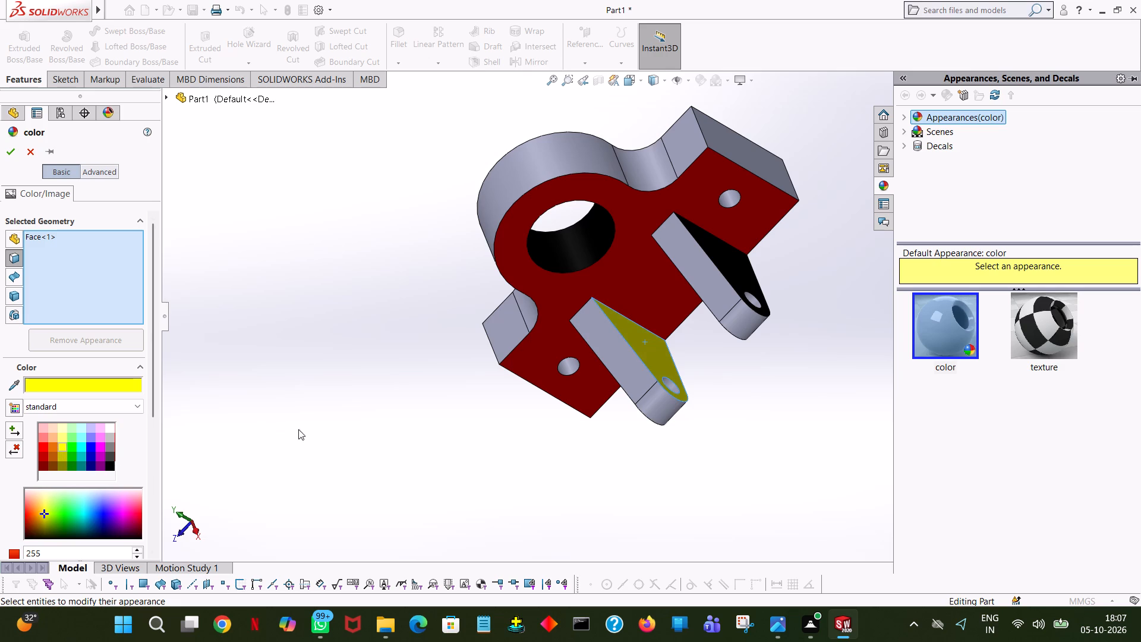
pyautogui.moveTo(415, 451); pyautogui.dragTo(481, 362, button='middle')
pyautogui.click(661, 300)
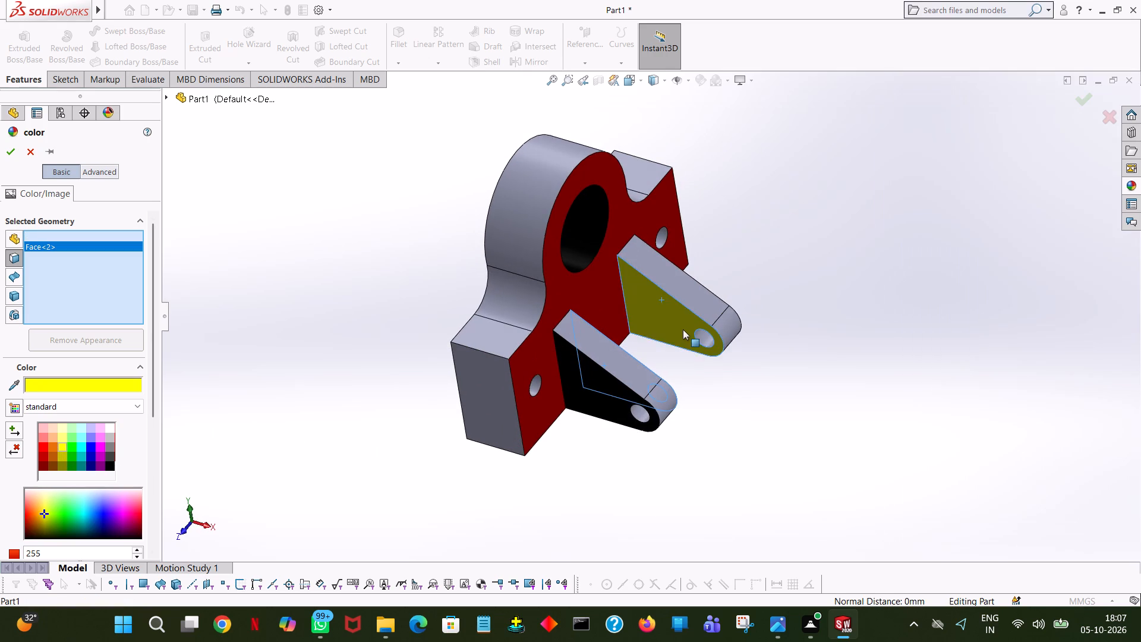
pyautogui.moveTo(685, 345); pyautogui.dragTo(799, 341, button='middle')
pyautogui.click(597, 289)
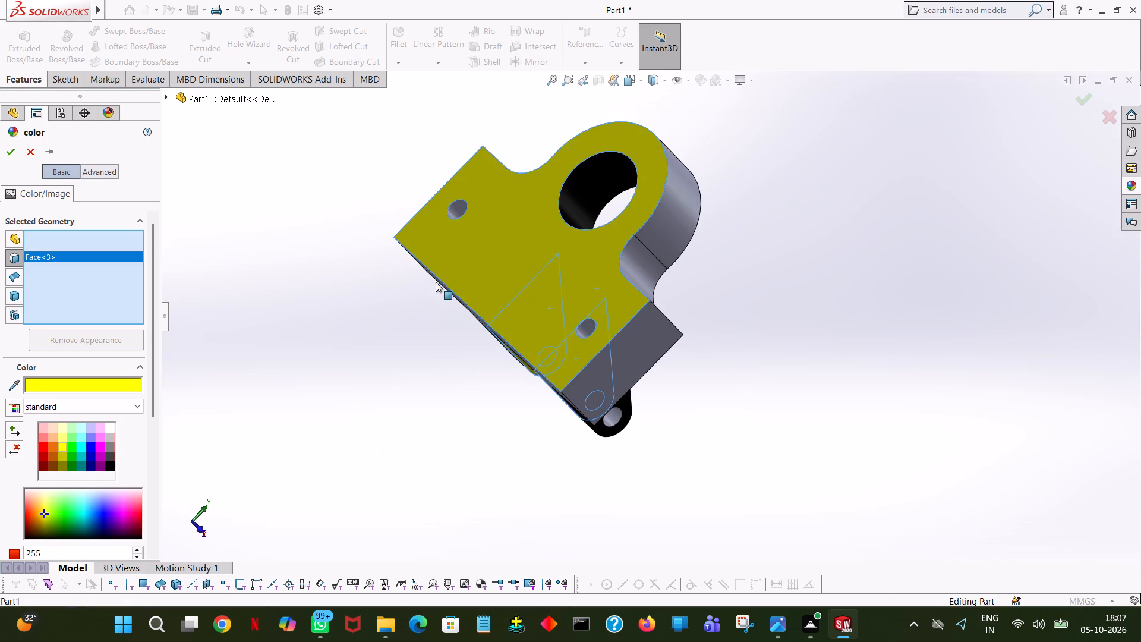
pyautogui.click(10, 160)
# Apply light pink from the standard swatches to both ribs' sloping upper faces and the inner faces of their holes.
pyautogui.moveTo(815, 259); pyautogui.dragTo(804, 261, button='middle')
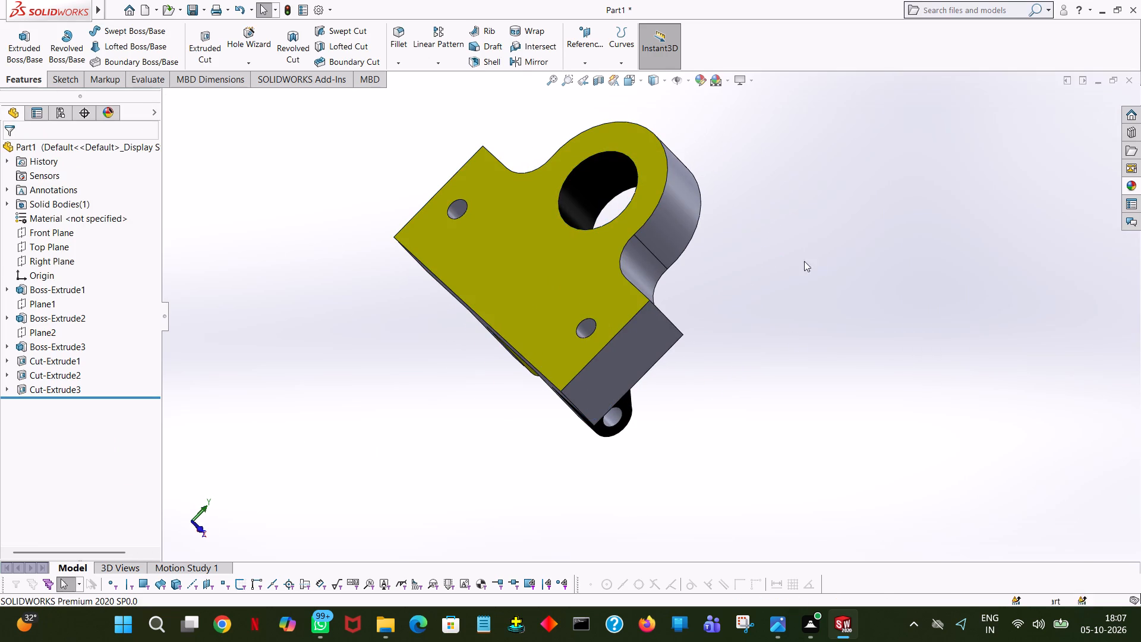
pyautogui.moveTo(804, 261); pyautogui.dragTo(702, 250, button='middle')
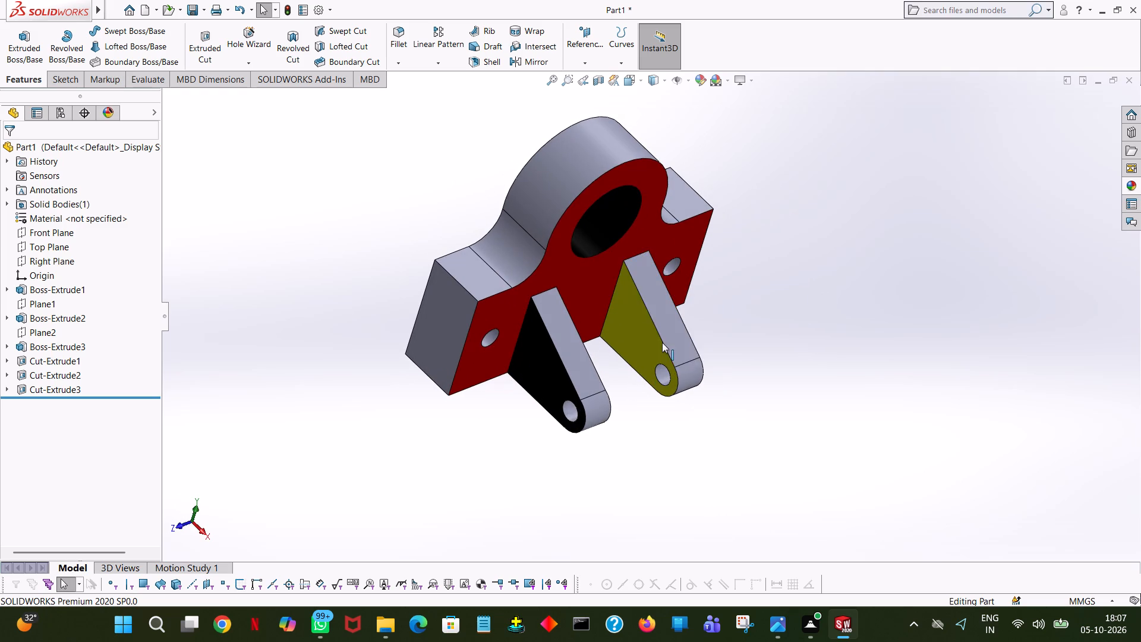
pyautogui.click(667, 326)
pyautogui.click(790, 270)
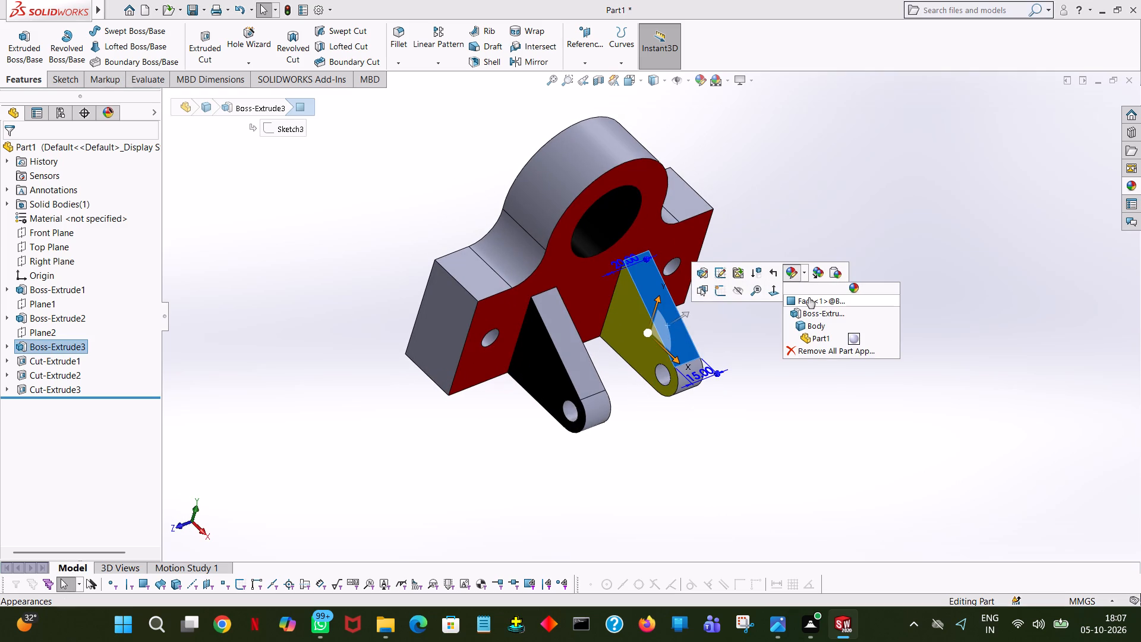
pyautogui.click(809, 297)
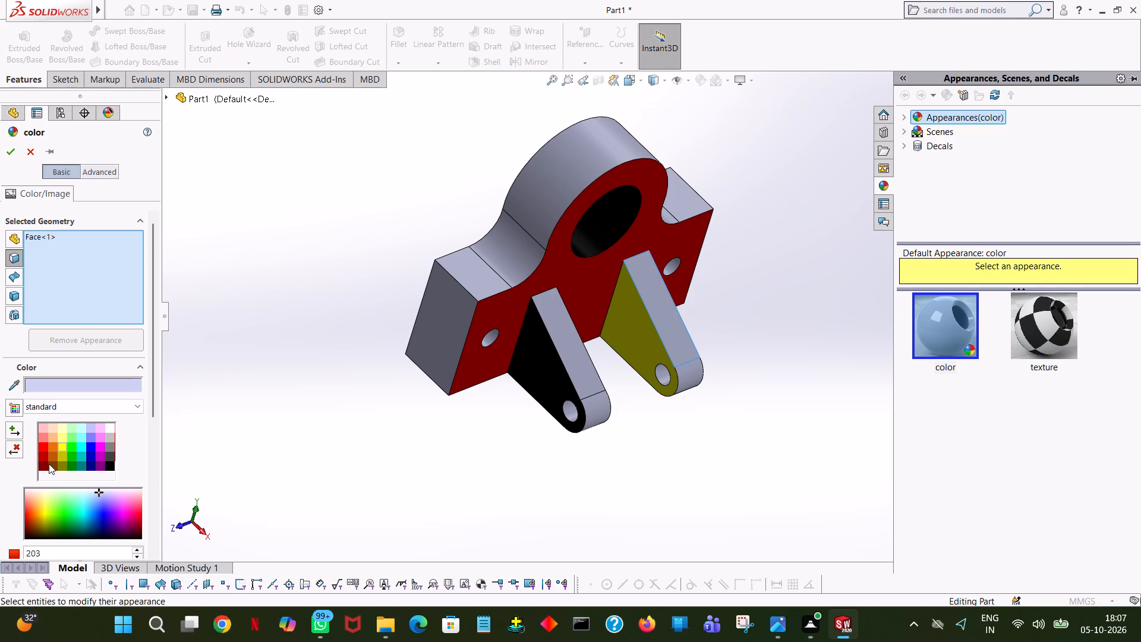
pyautogui.click(37, 427)
pyautogui.moveTo(661, 470); pyautogui.dragTo(629, 323, button='middle')
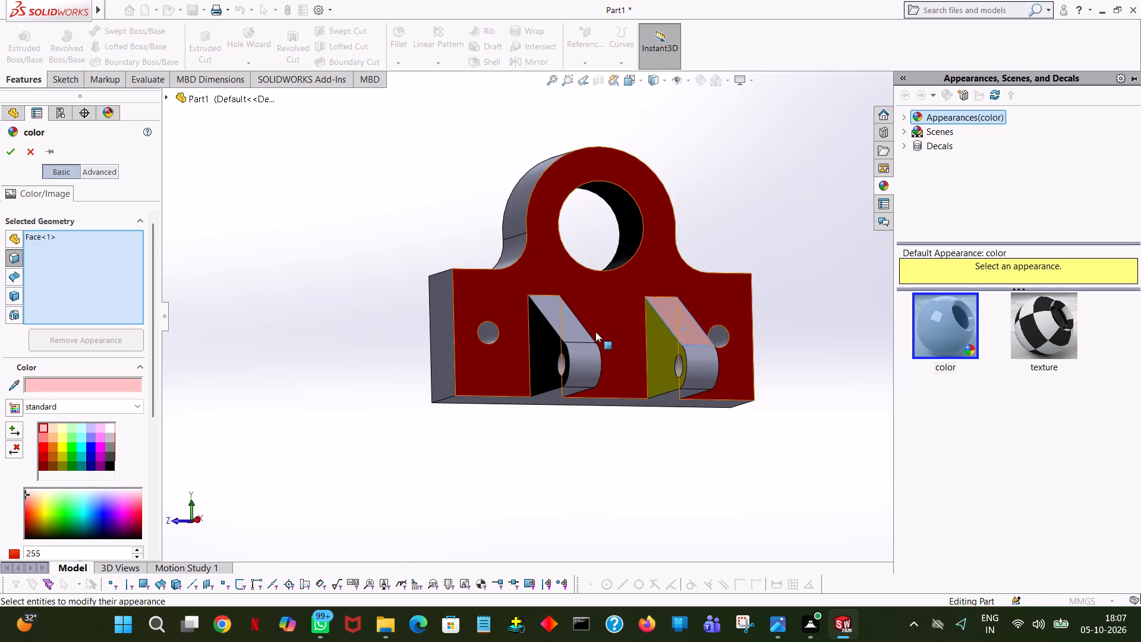
pyautogui.click(566, 326)
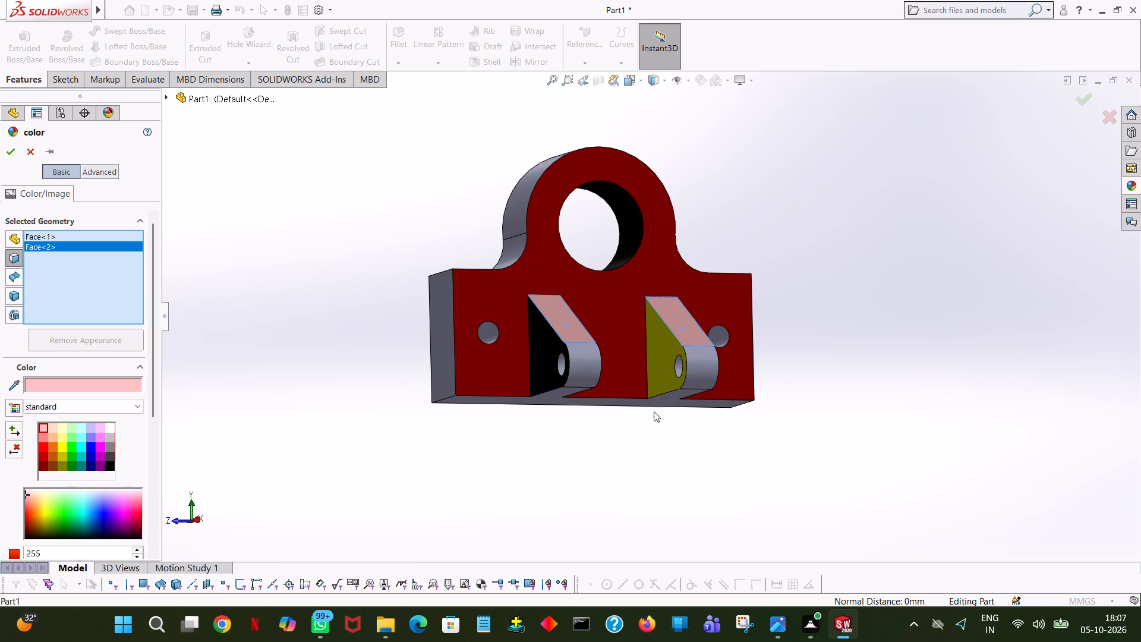
pyautogui.moveTo(654, 411); pyautogui.dragTo(710, 439, button='middle')
pyautogui.click(637, 380)
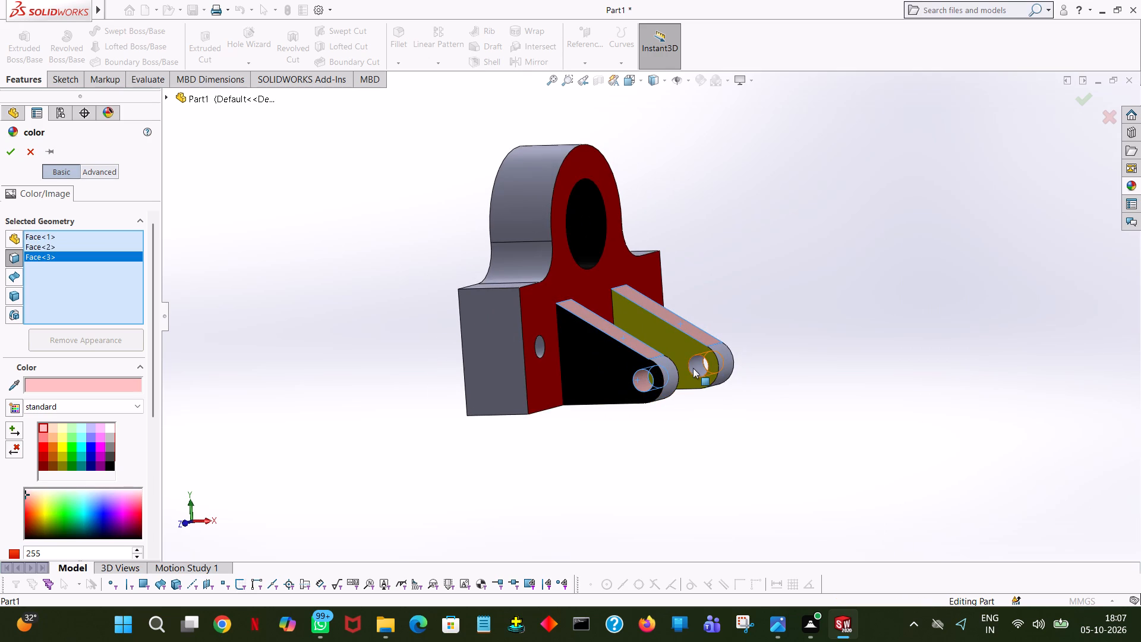
pyautogui.click(699, 368)
# Add the two concave curved faces beside the main block's rounded top to the light pink appearance and accept it.
pyautogui.moveTo(745, 404); pyautogui.dragTo(598, 478, button='middle')
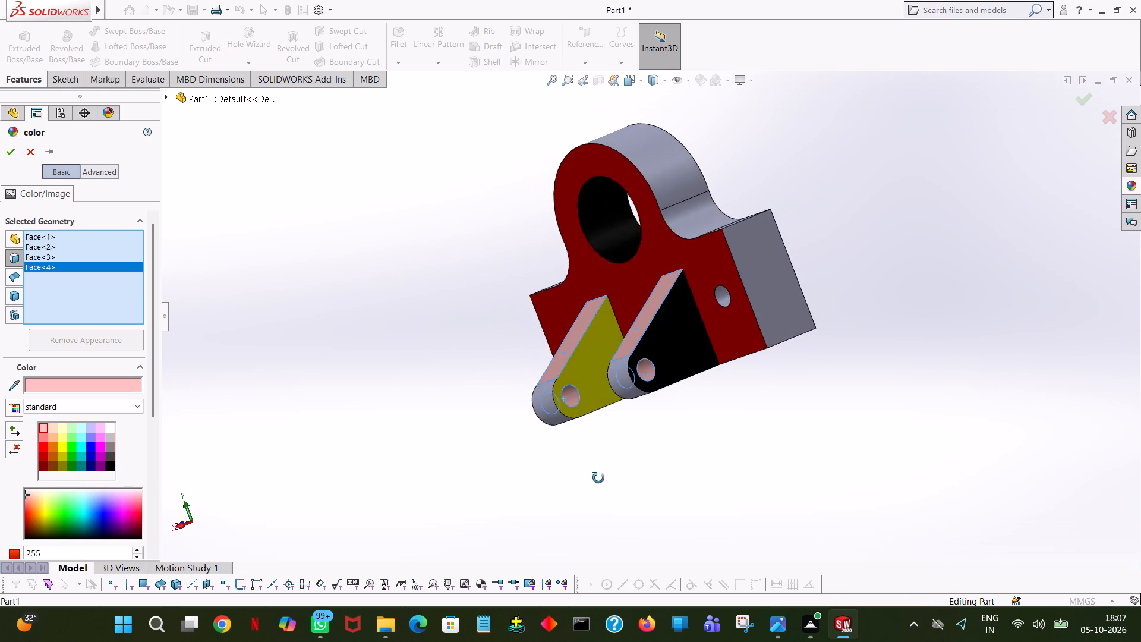
pyautogui.moveTo(598, 478); pyautogui.dragTo(625, 480, button='middle')
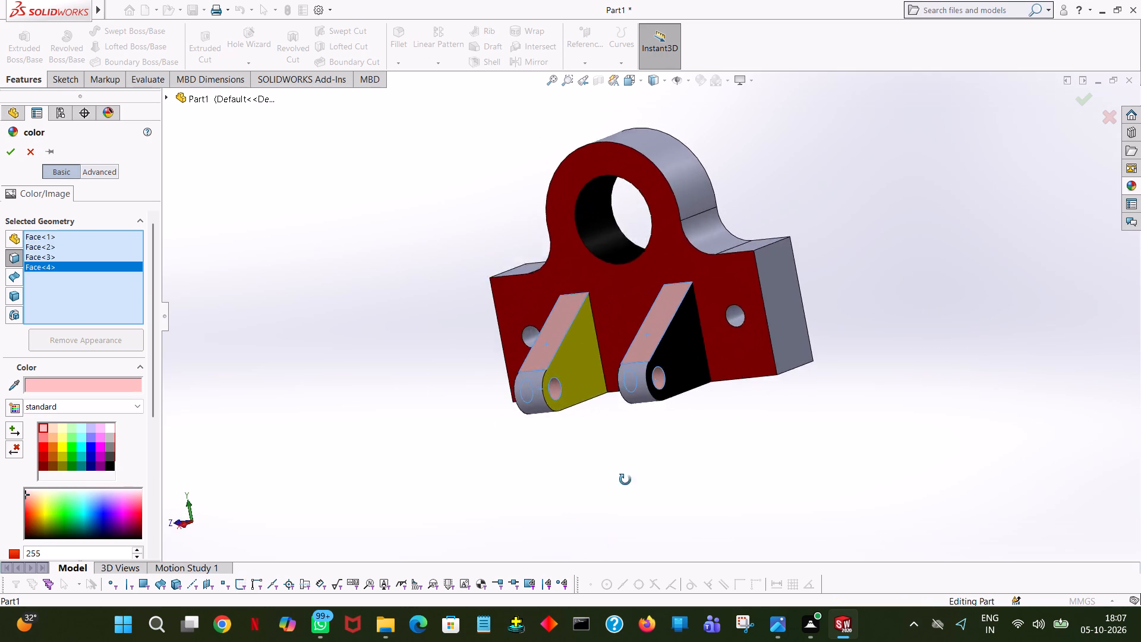
pyautogui.moveTo(625, 480); pyautogui.dragTo(630, 518, button='middle')
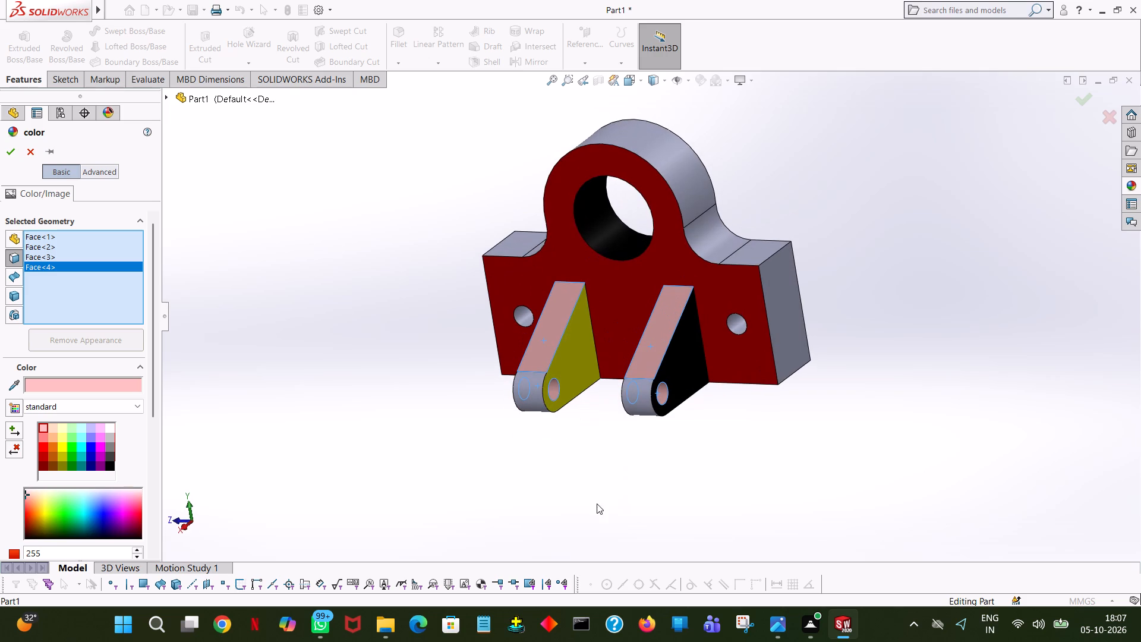
pyautogui.click(704, 223)
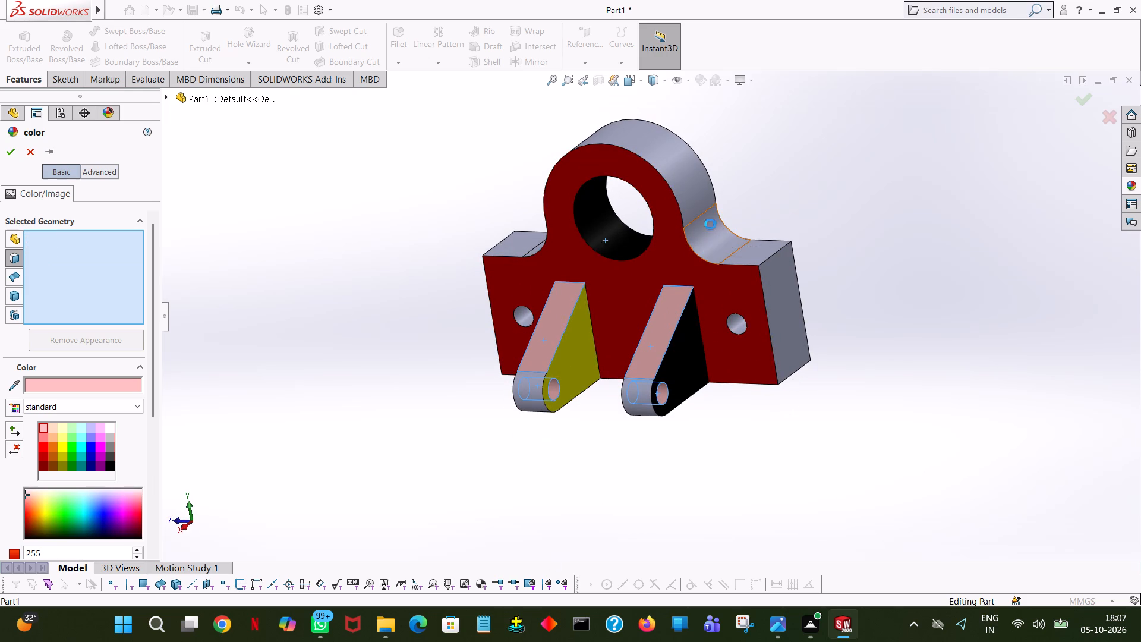
pyautogui.moveTo(771, 225); pyautogui.dragTo(918, 266, button='middle')
pyautogui.click(551, 225)
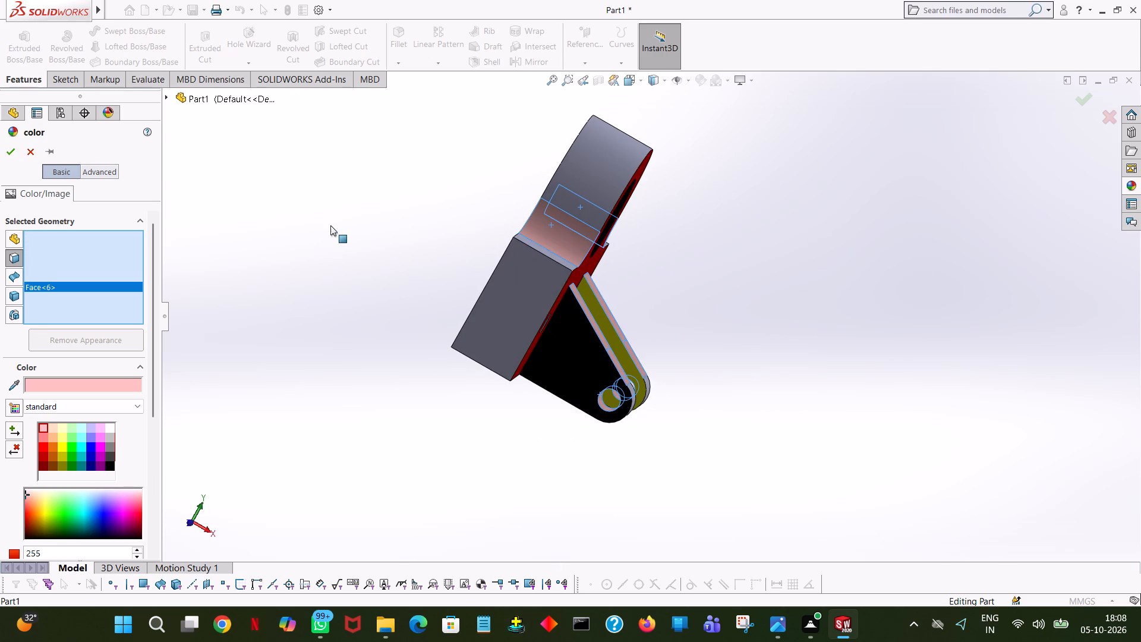
pyautogui.click(13, 147)
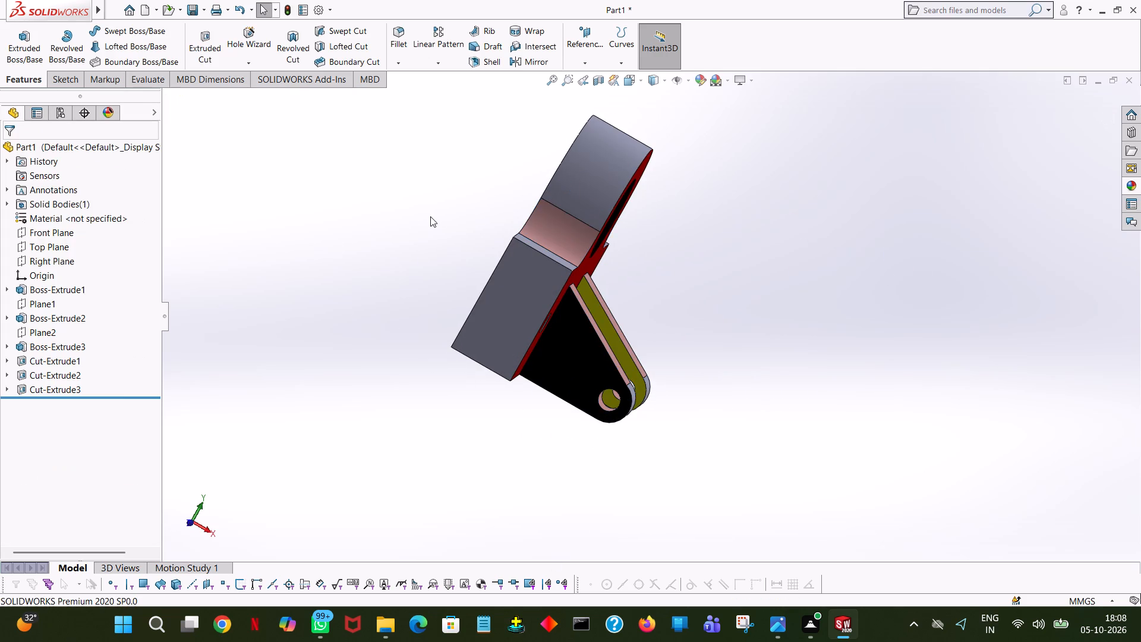
# Apply cyan from the standard swatches to the rounded end faces of both ribs.
pyautogui.moveTo(426, 216); pyautogui.dragTo(330, 146, button='middle')
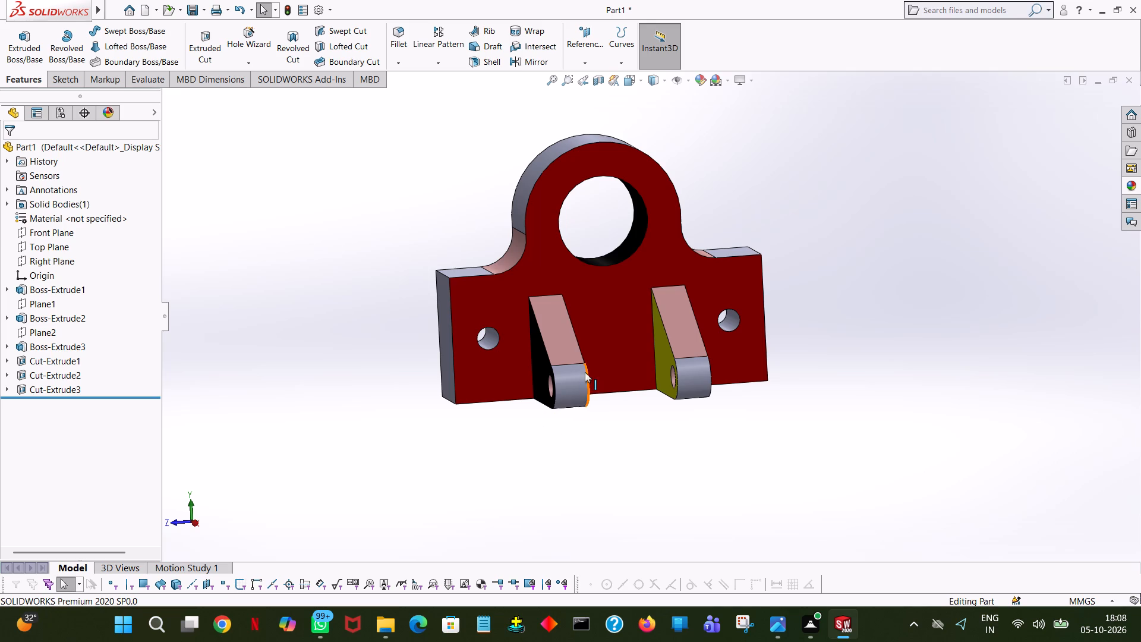
pyautogui.click(576, 381)
pyautogui.click(701, 325)
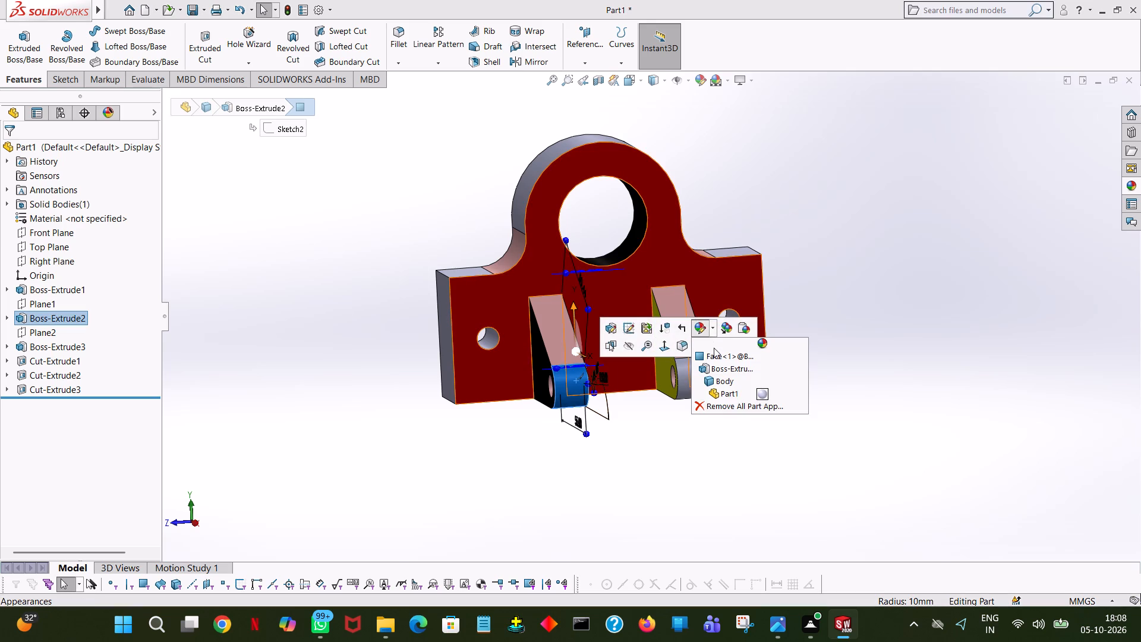
pyautogui.click(715, 356)
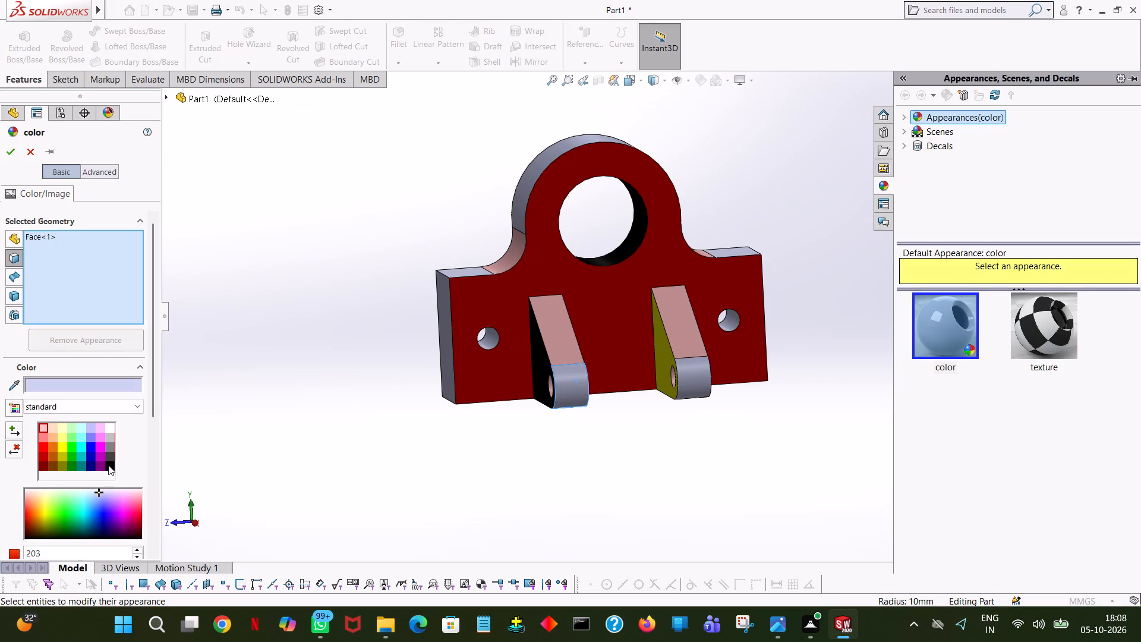
pyautogui.click(77, 443)
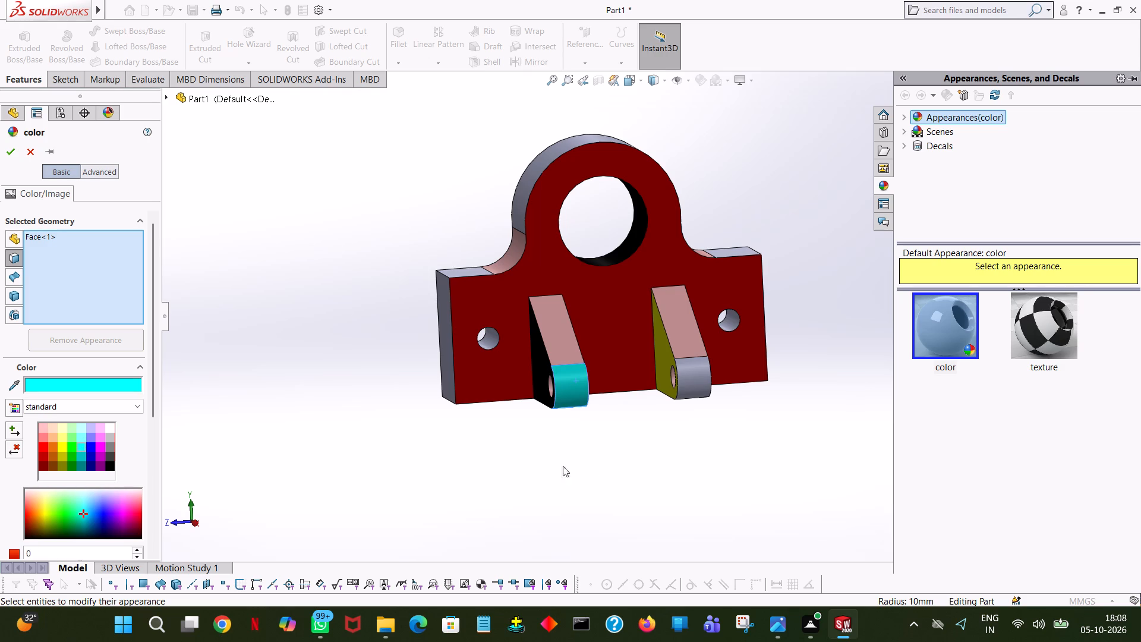
pyautogui.click(691, 377)
pyautogui.moveTo(696, 445); pyautogui.dragTo(746, 323, button='middle')
pyautogui.moveTo(724, 377); pyautogui.dragTo(625, 524, button='middle')
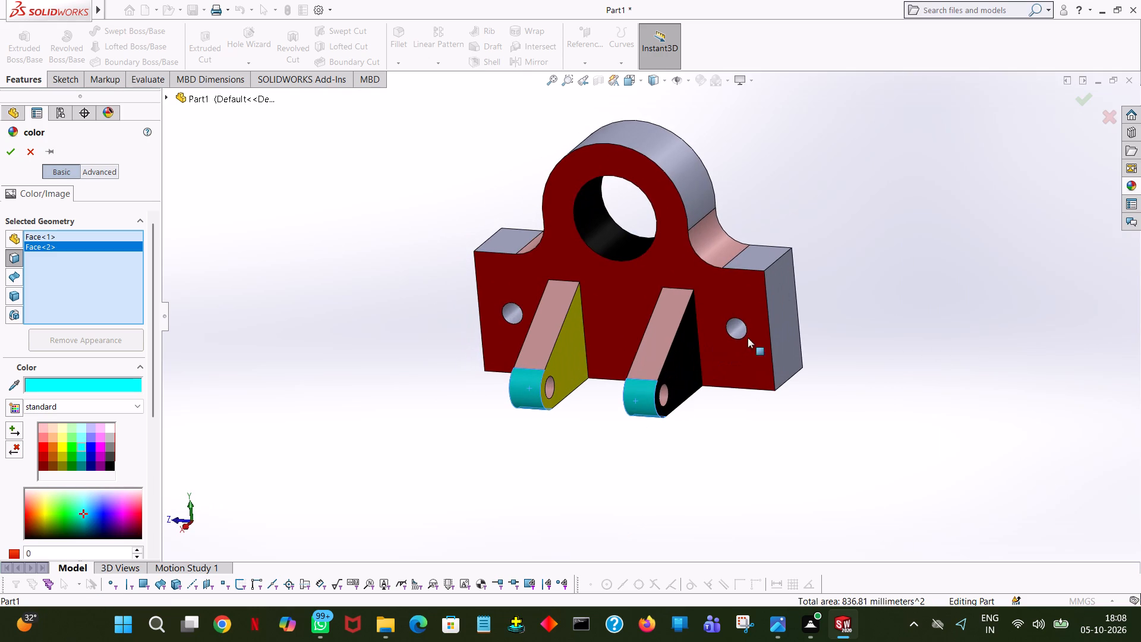
# Add both mounting holes' inner faces and the main block's two flat upper shoulder faces to the cyan appearance and accept it.
pyautogui.click(732, 323)
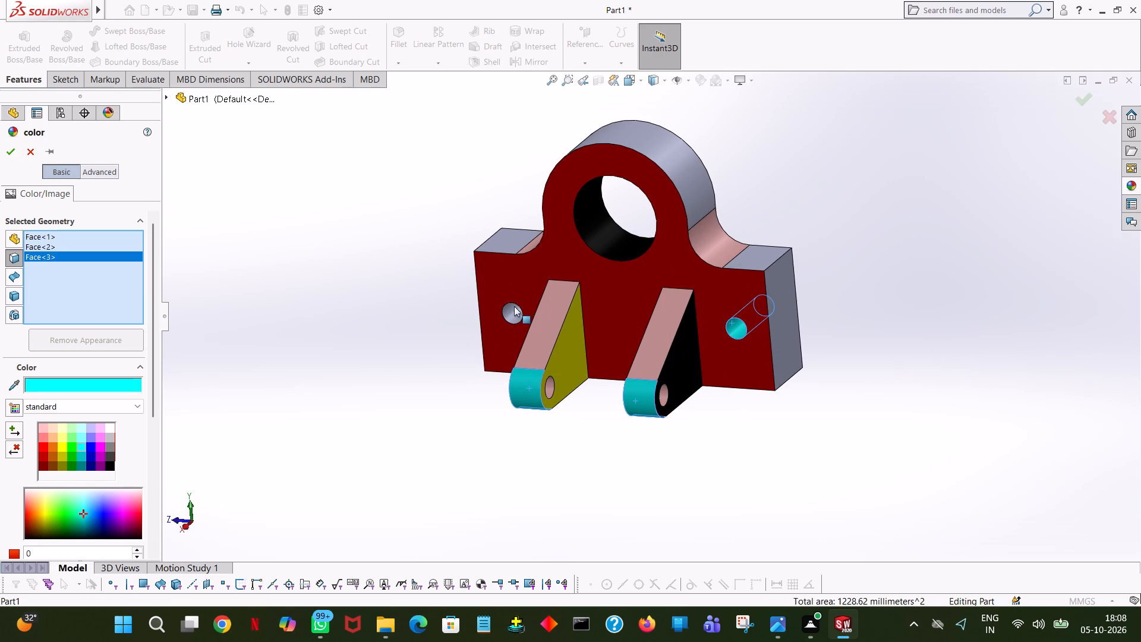
pyautogui.click(507, 308)
pyautogui.click(502, 244)
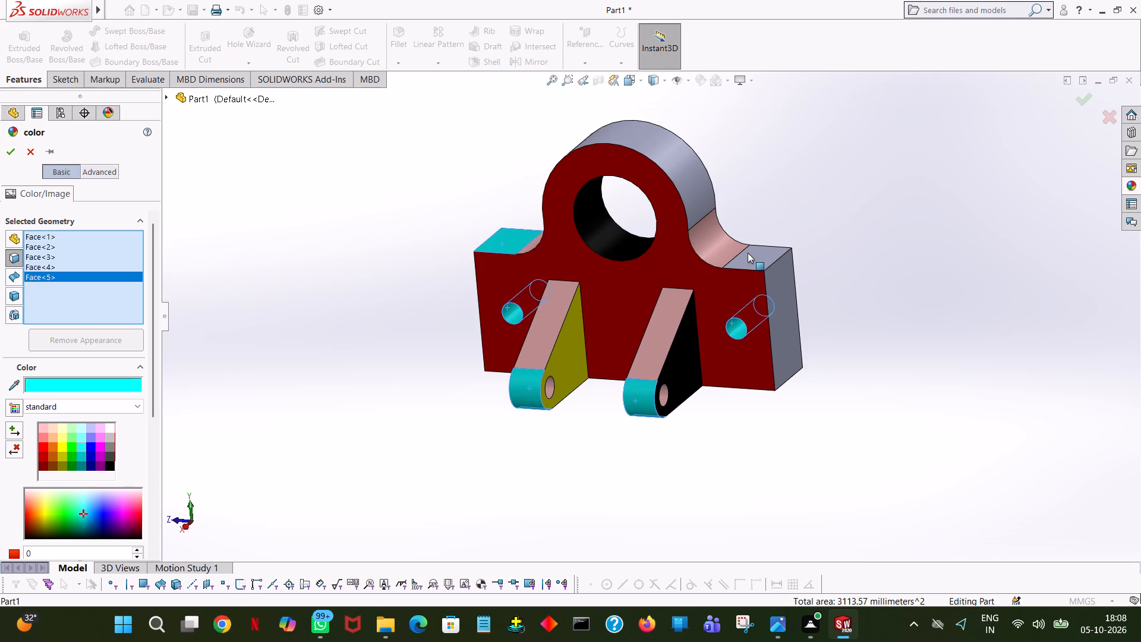
pyautogui.click(748, 253)
pyautogui.moveTo(800, 228); pyautogui.dragTo(827, 257, button='middle')
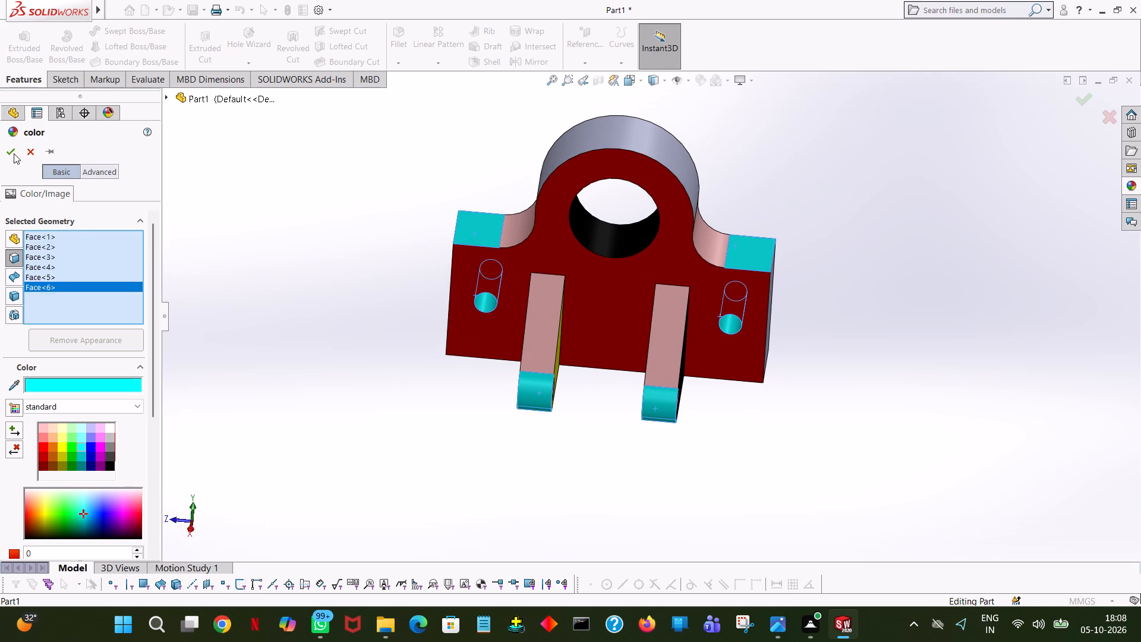
pyautogui.click(12, 153)
pyautogui.click(279, 200)
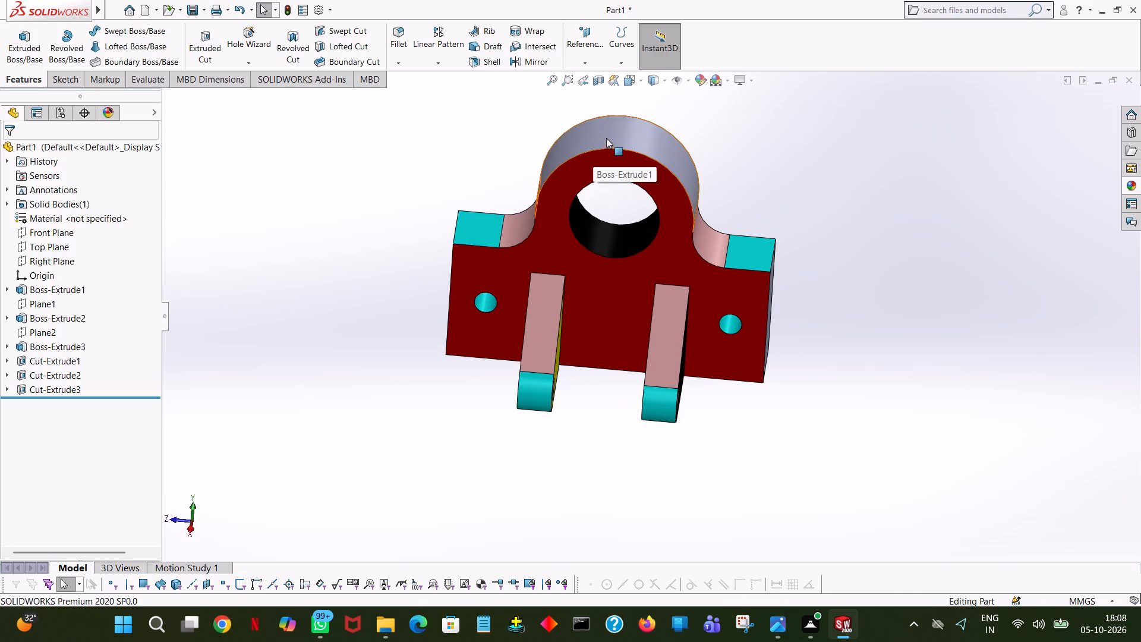
# Apply blue from the standard swatches to the rounded top's outer face and the main block's two flat end faces, and accept it.
pyautogui.click(606, 138)
pyautogui.click(732, 86)
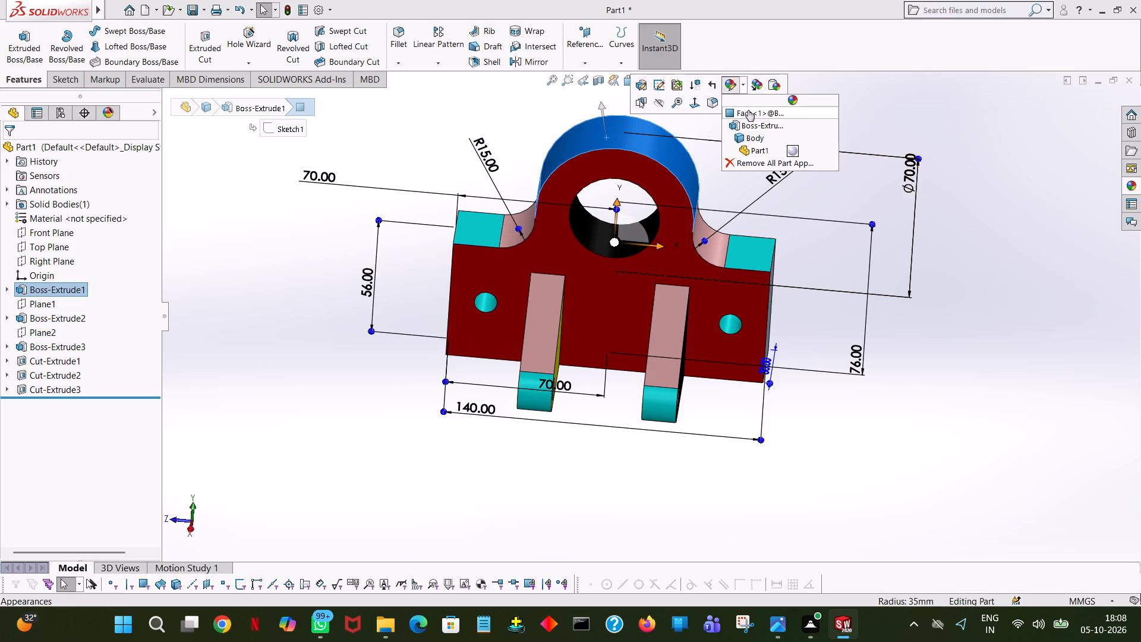
pyautogui.click(748, 111)
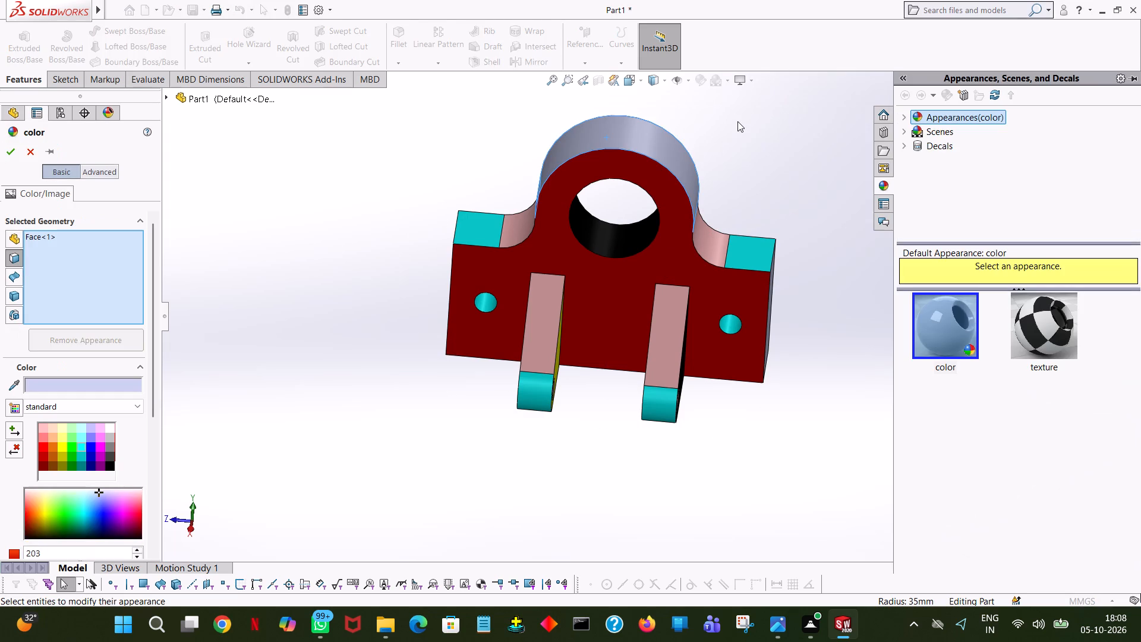
pyautogui.click(89, 446)
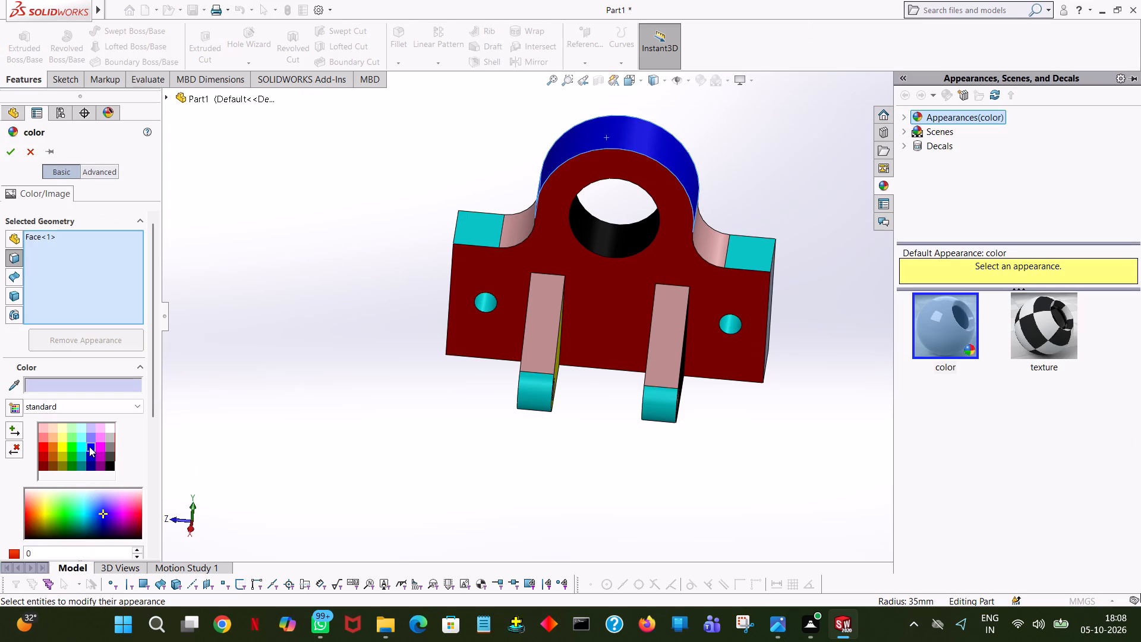
pyautogui.moveTo(639, 473); pyautogui.dragTo(648, 226, button='middle')
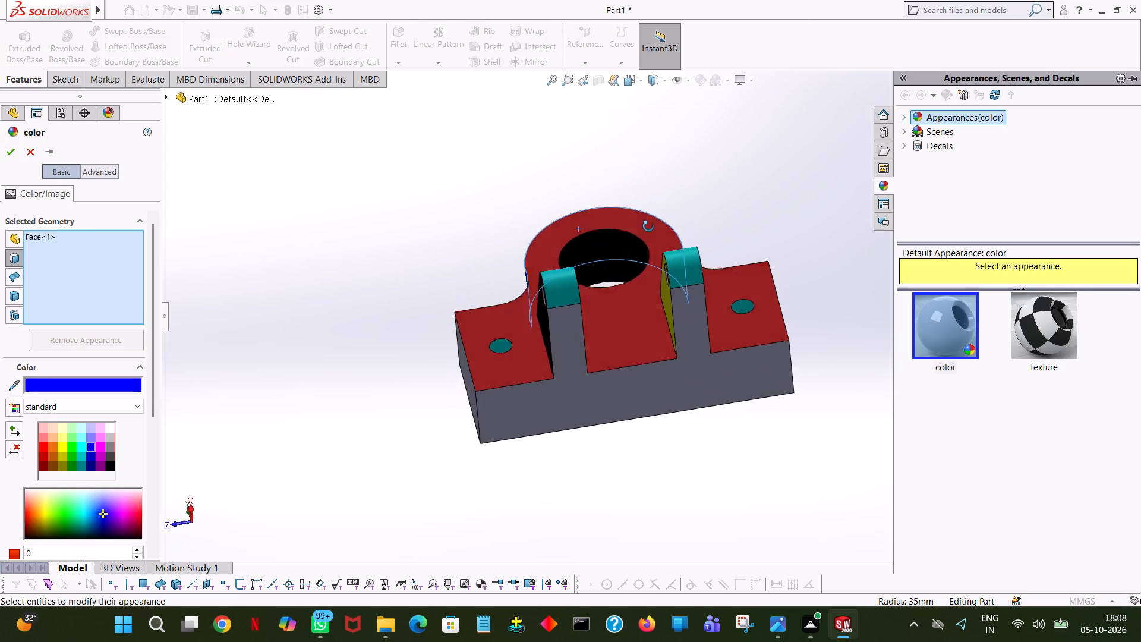
pyautogui.moveTo(648, 226); pyautogui.dragTo(567, 294, button='middle')
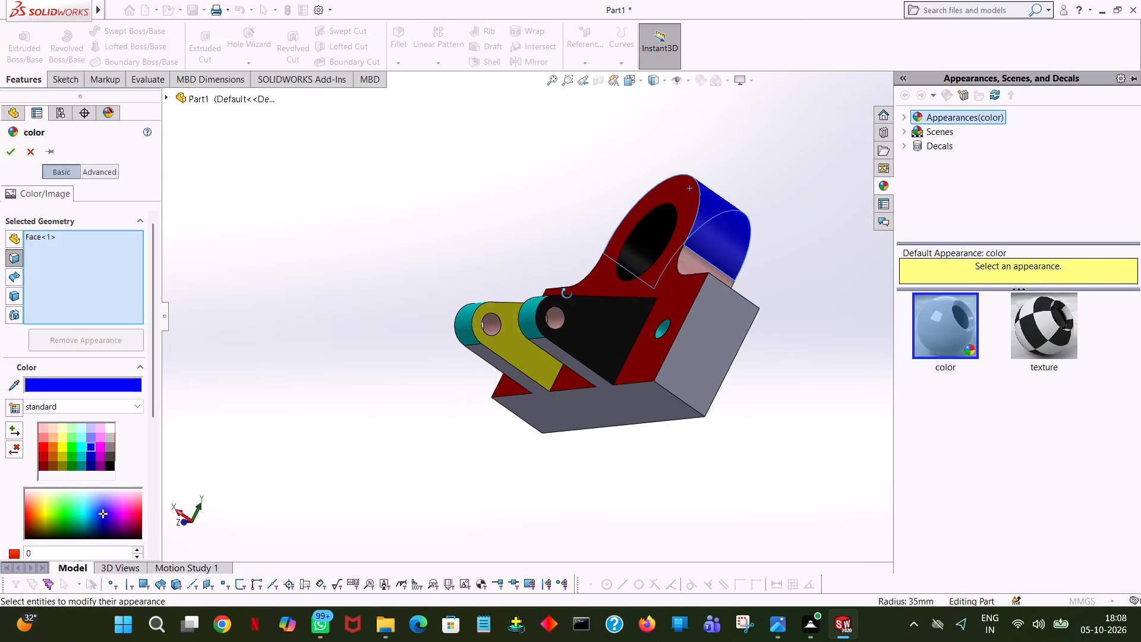
pyautogui.moveTo(567, 294); pyautogui.dragTo(569, 295, button='middle')
pyautogui.click(710, 317)
pyautogui.moveTo(662, 301); pyautogui.dragTo(833, 393, button='middle')
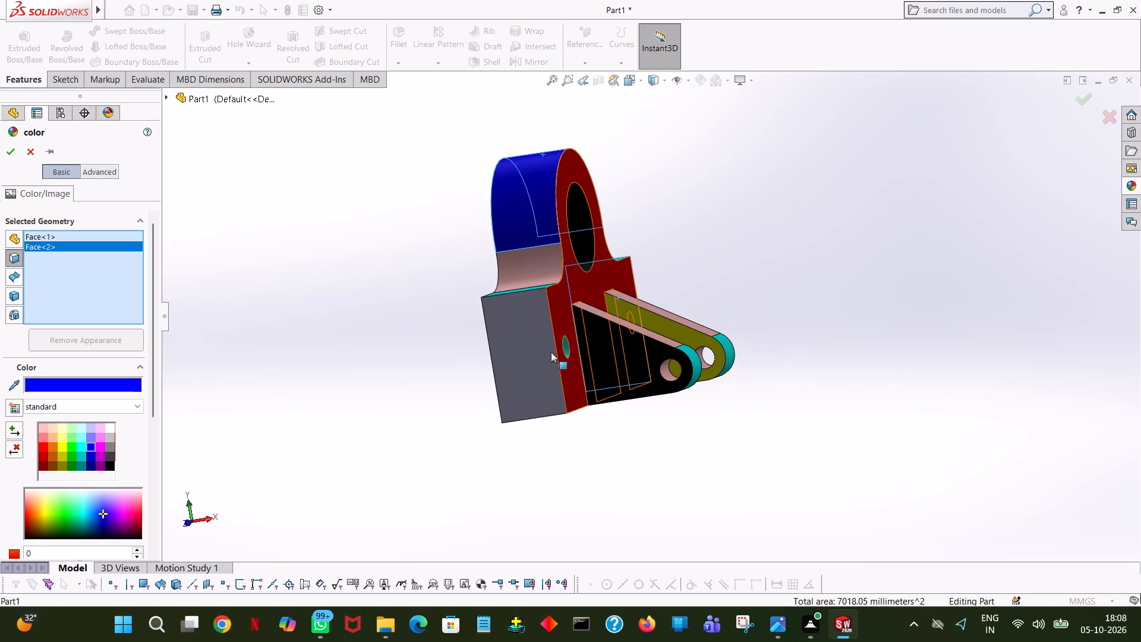
pyautogui.click(511, 343)
pyautogui.click(8, 153)
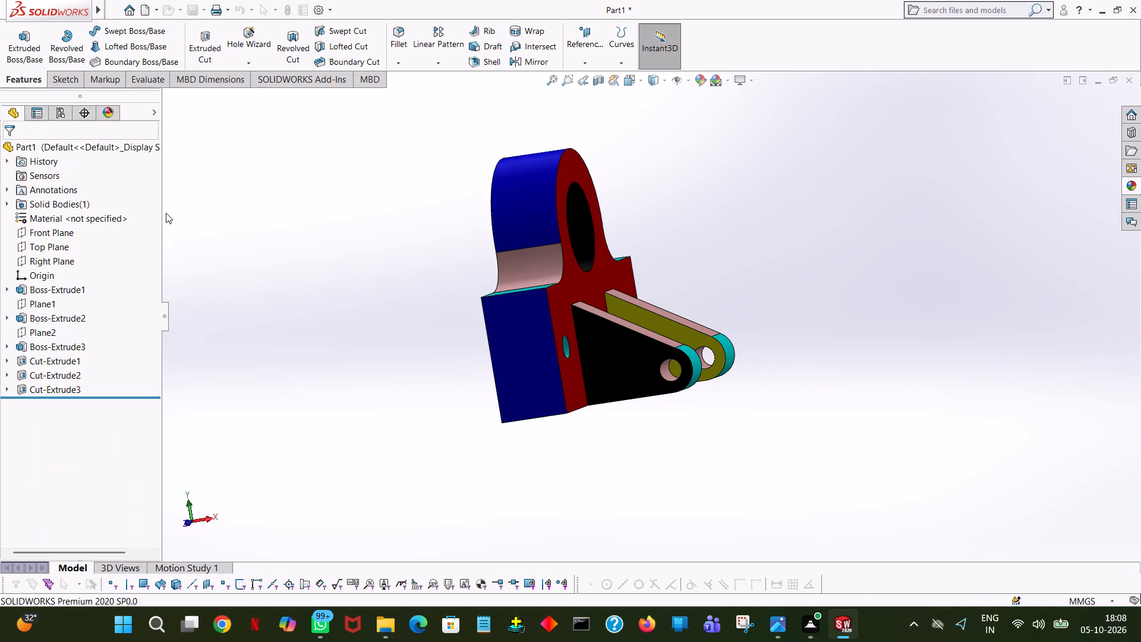
# Colour the bracket's flat bottom face, trying yellow and settling on dark grey from the standard swatches, and accept it.
pyautogui.moveTo(366, 372); pyautogui.dragTo(328, 166, button='middle')
pyautogui.click(590, 357)
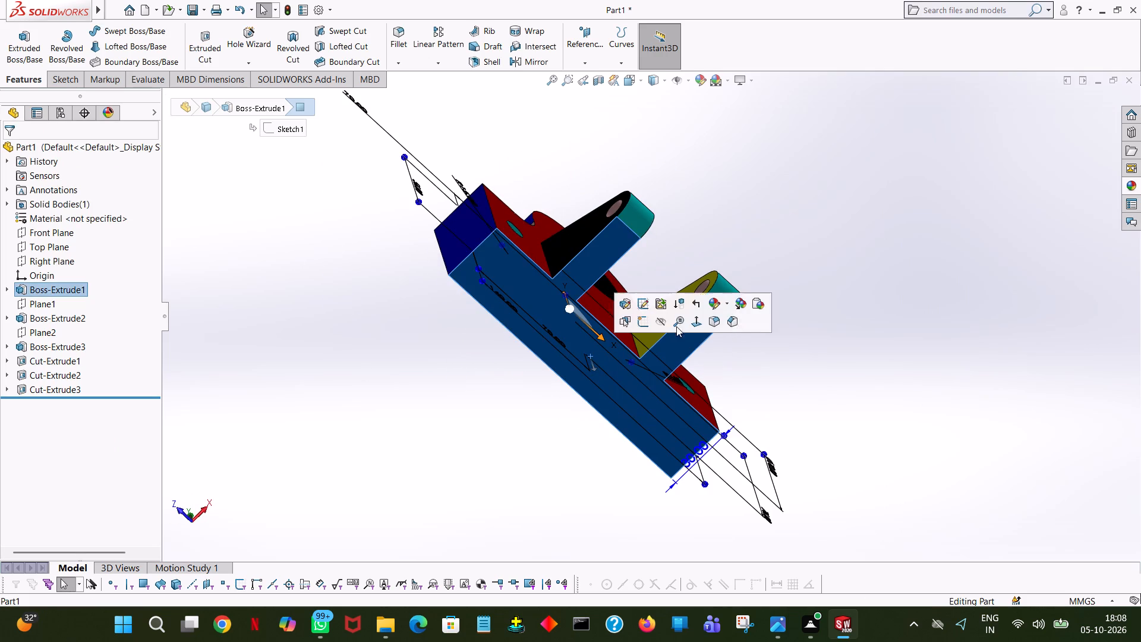
pyautogui.click(713, 301)
pyautogui.click(717, 304)
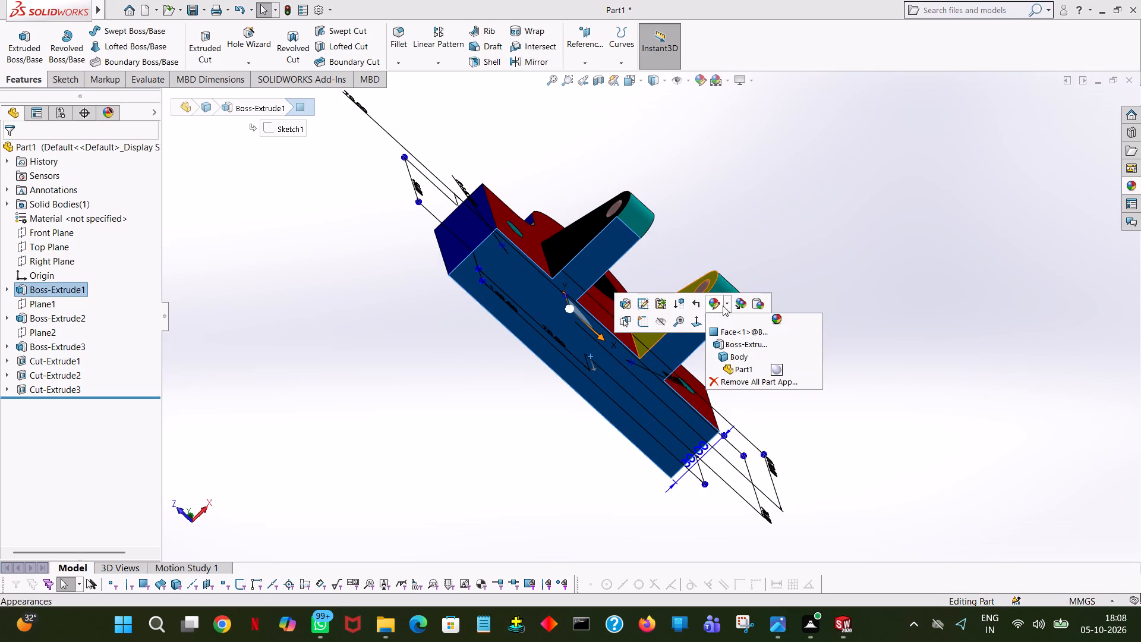
pyautogui.click(728, 334)
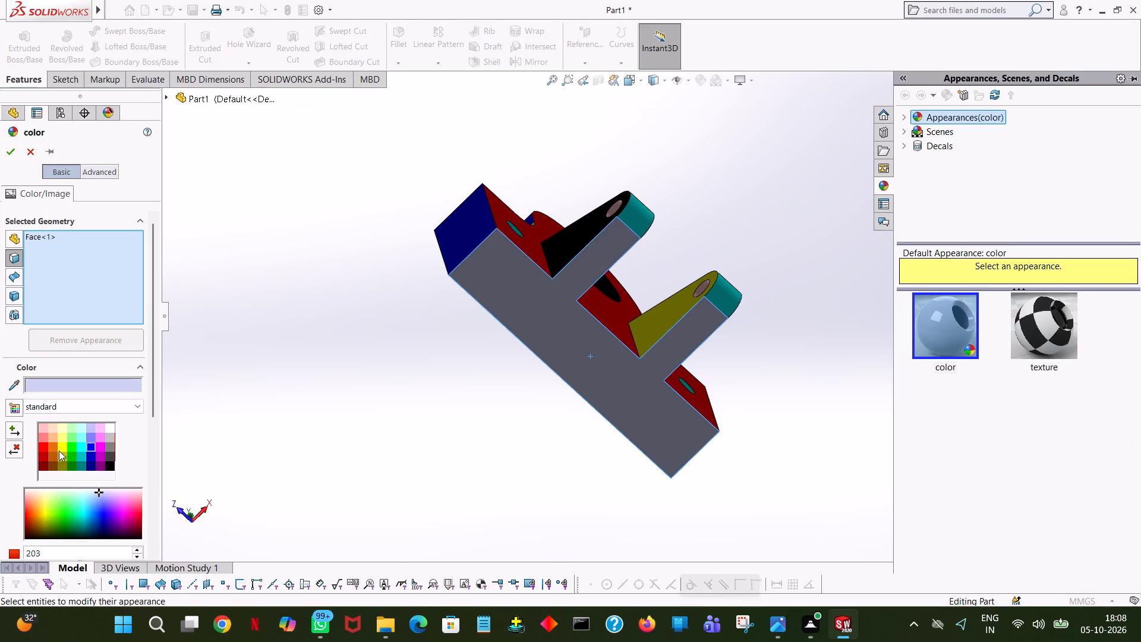
pyautogui.click(62, 448)
pyautogui.moveTo(288, 303); pyautogui.dragTo(309, 448, button='middle')
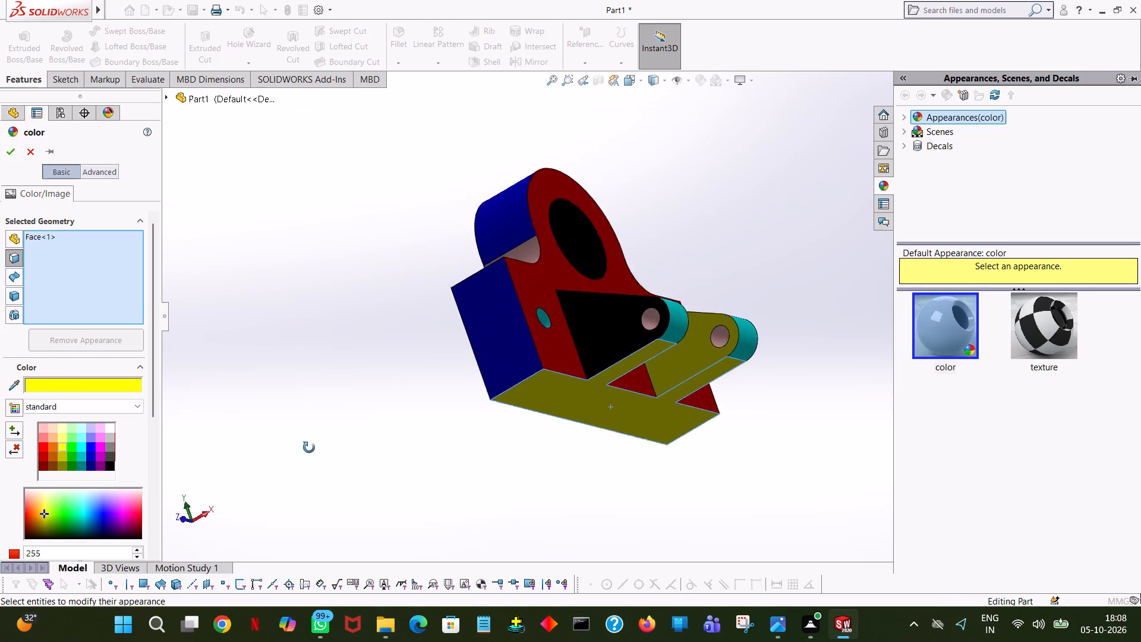
pyautogui.moveTo(309, 448); pyautogui.dragTo(438, 462, button='middle')
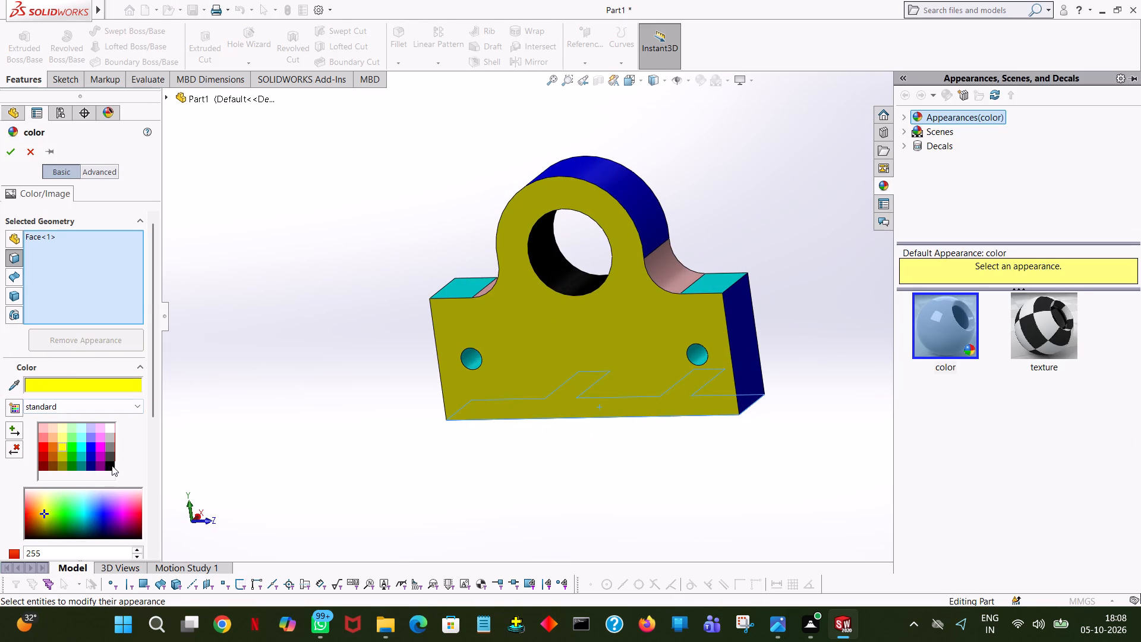
pyautogui.click(111, 460)
pyautogui.moveTo(329, 414); pyautogui.dragTo(315, 216, button='middle')
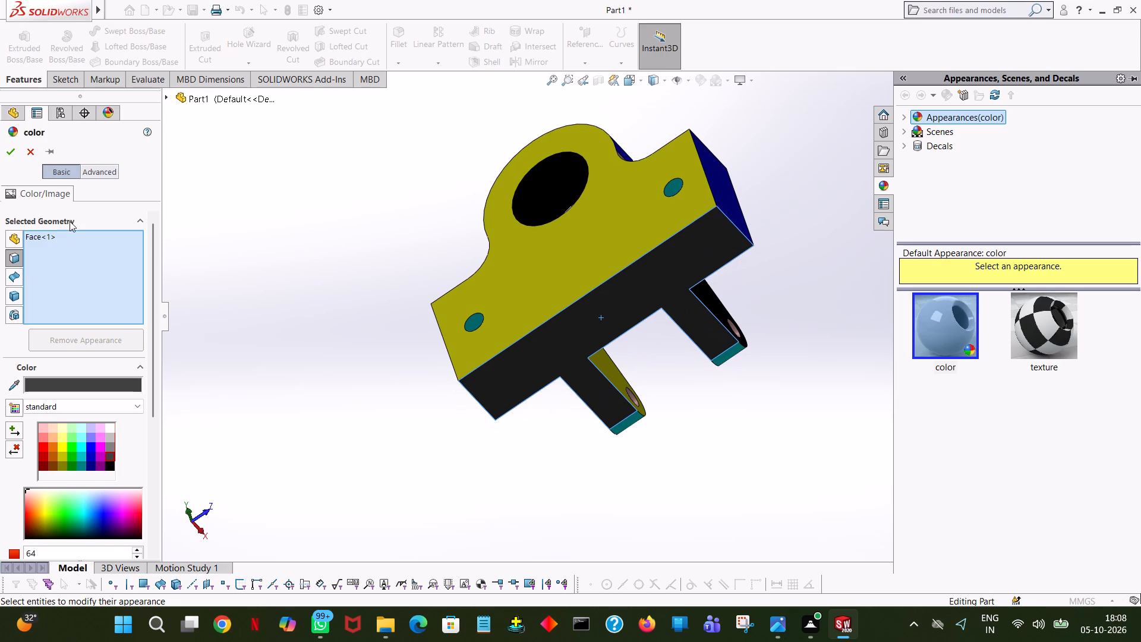
pyautogui.click(5, 148)
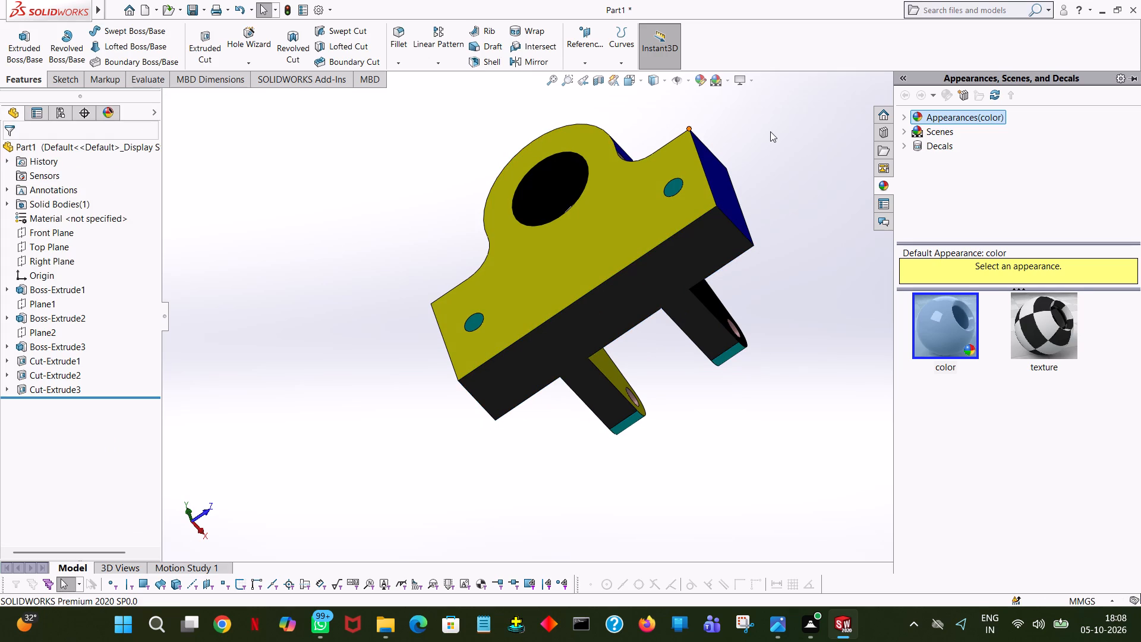
# Examine the coloured bracket from all sides, checking the face colours.
pyautogui.click(771, 131)
pyautogui.moveTo(745, 191); pyautogui.dragTo(0, 299, button='middle')
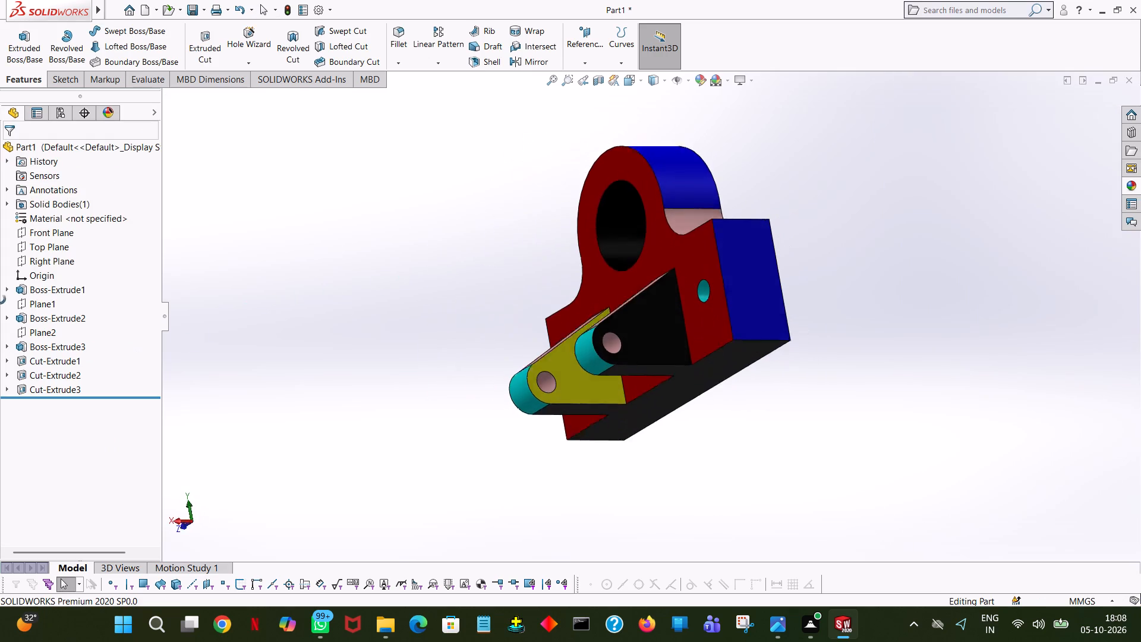
pyautogui.moveTo(0, 299); pyautogui.dragTo(0, 282, button='middle')
pyautogui.moveTo(916, 326); pyautogui.dragTo(995, 282, button='middle')
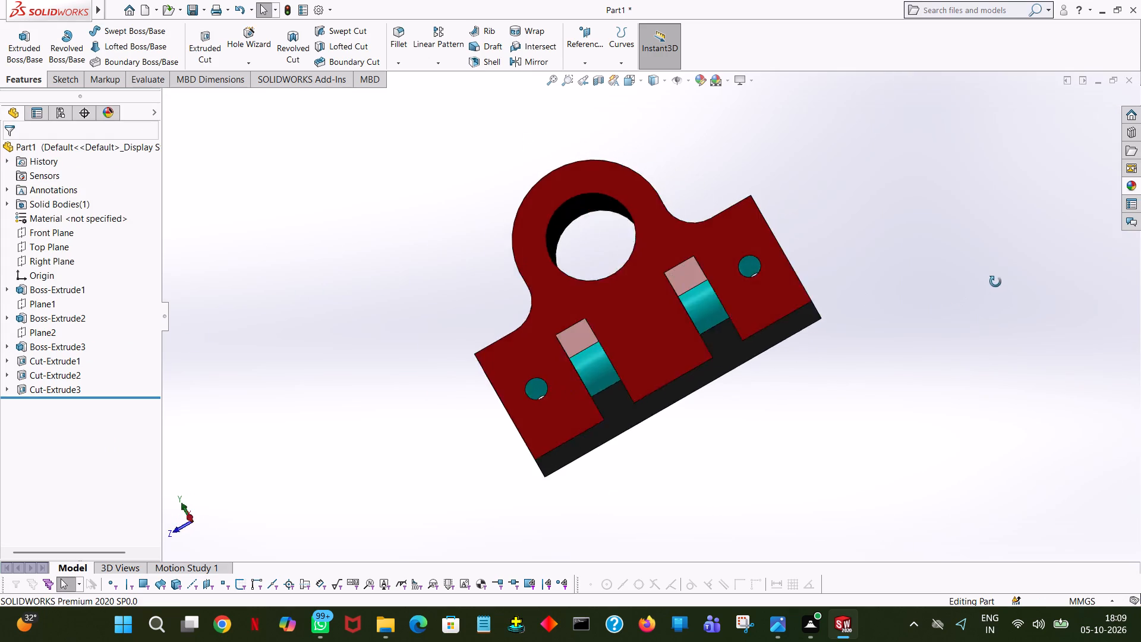
pyautogui.moveTo(995, 282); pyautogui.dragTo(493, 375, button='middle')
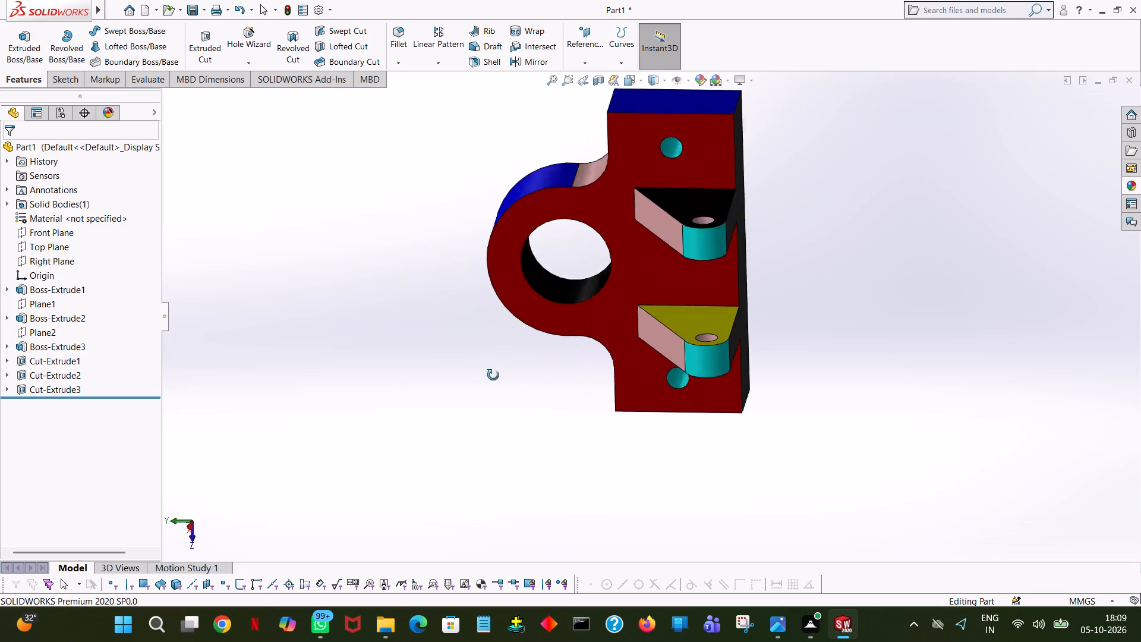
pyautogui.moveTo(493, 375); pyautogui.dragTo(395, 503, button='middle')
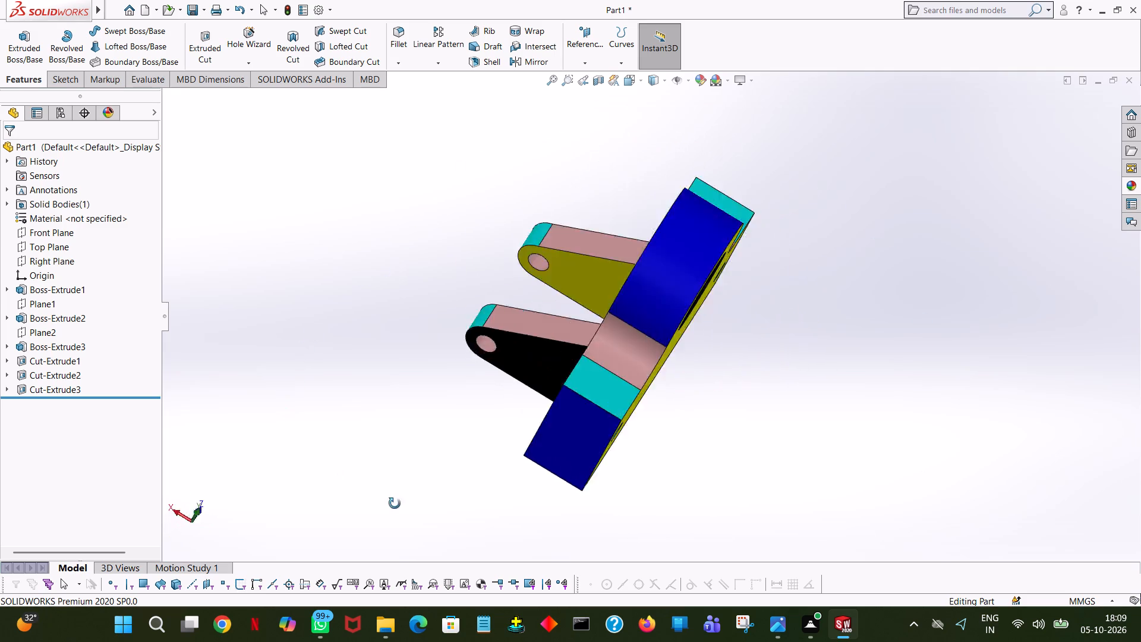
pyautogui.moveTo(395, 503); pyautogui.dragTo(853, 631, button='middle')
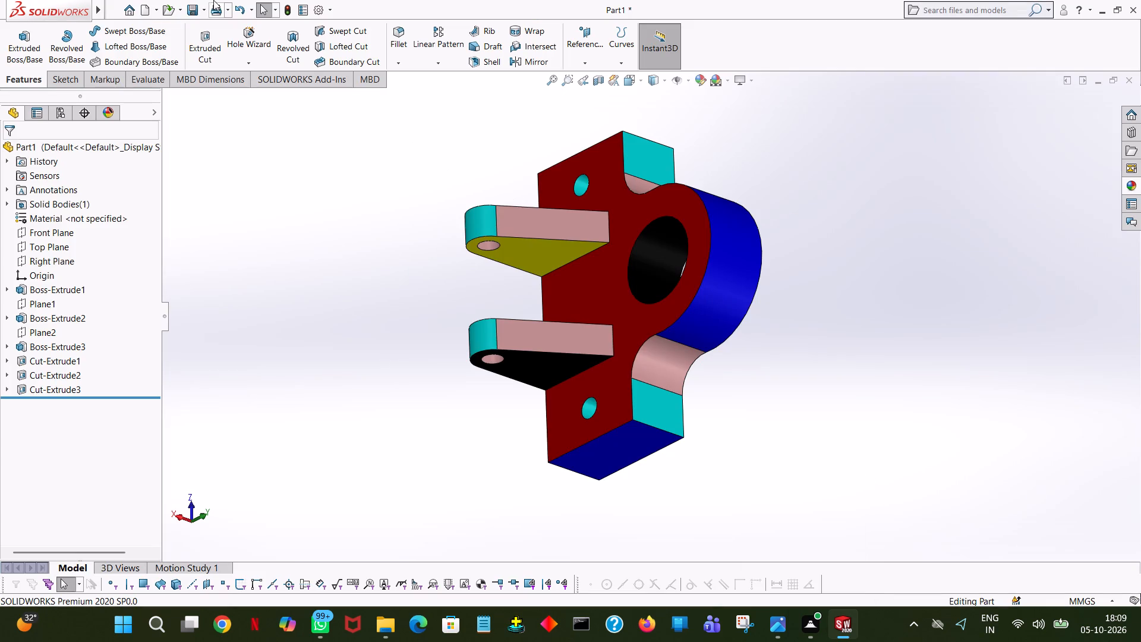
# Save the bracket as an Adobe PDF named "dual ribbed shaft" in the "fuji new pdf" folder.
pyautogui.click(196, 10)
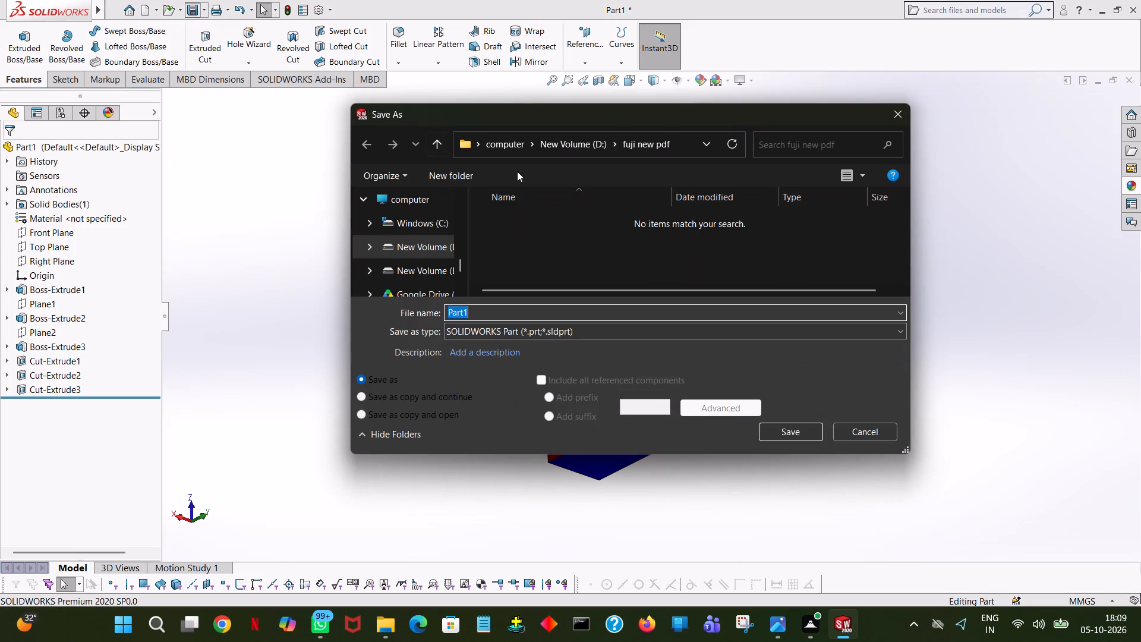
pyautogui.click(591, 327)
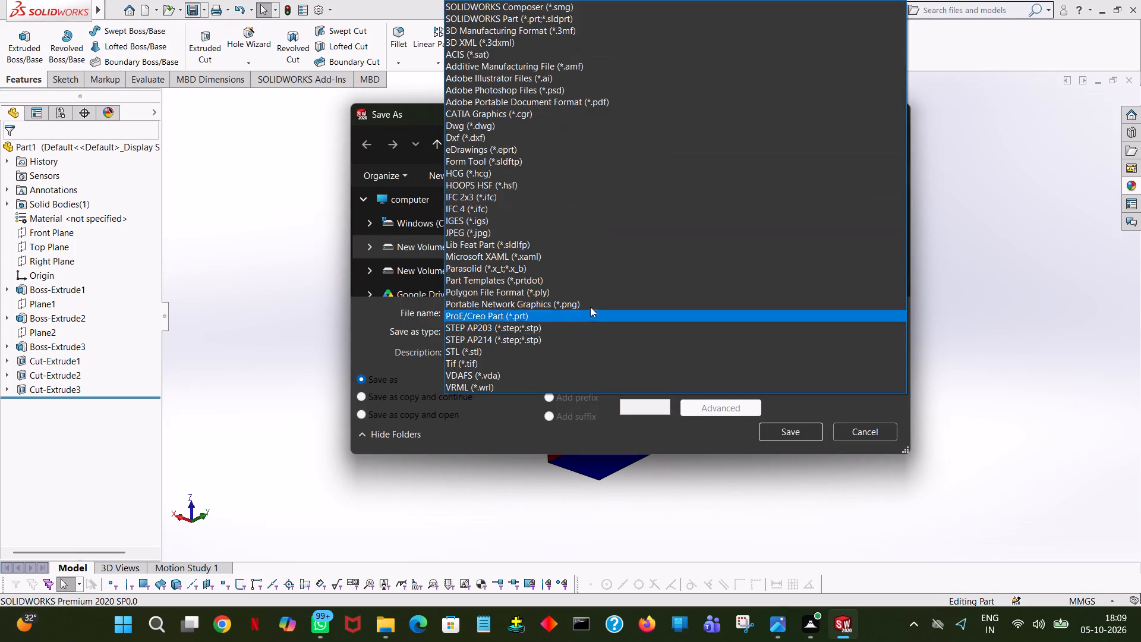
pyautogui.click(615, 101)
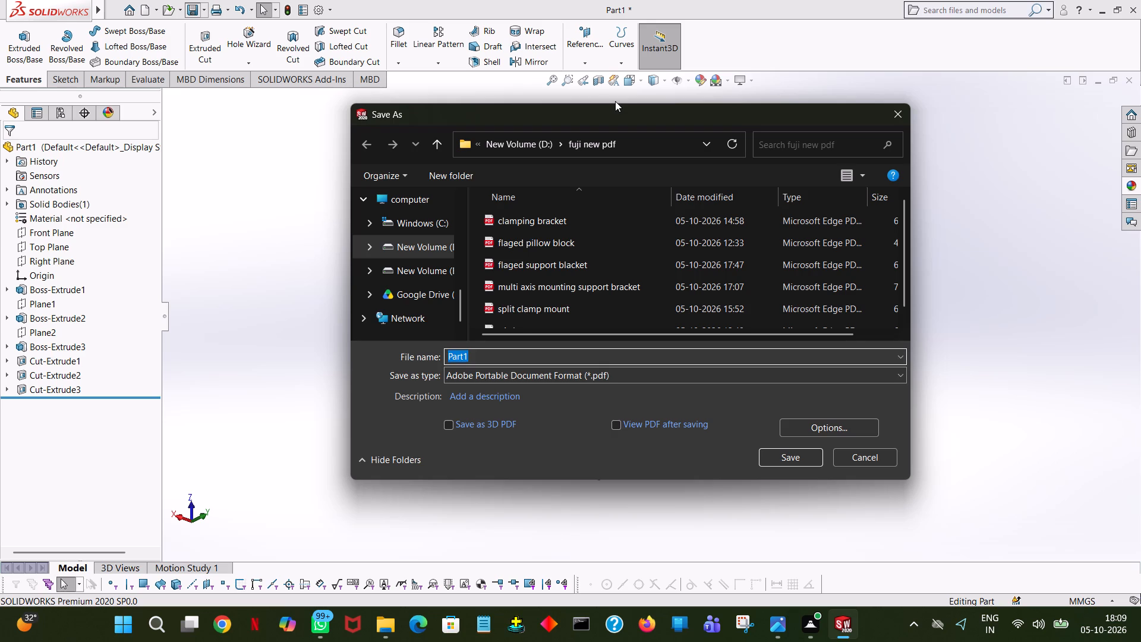
pyautogui.write('dual')
pyautogui.press('space')
pyautogui.write('ribbed shaft')
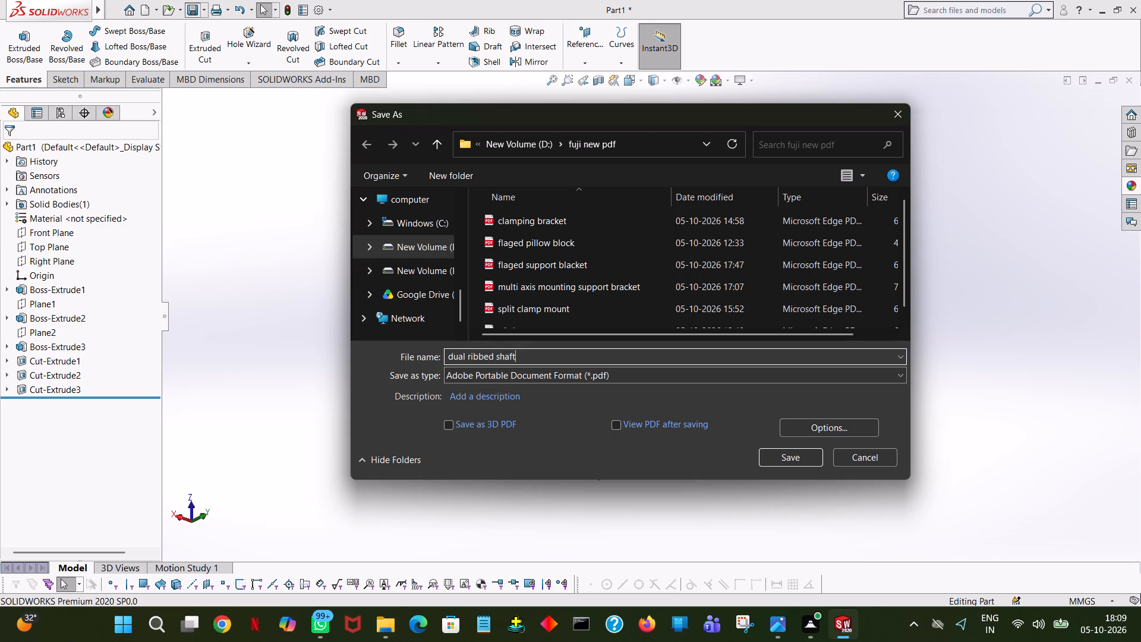
pyautogui.press('Return')
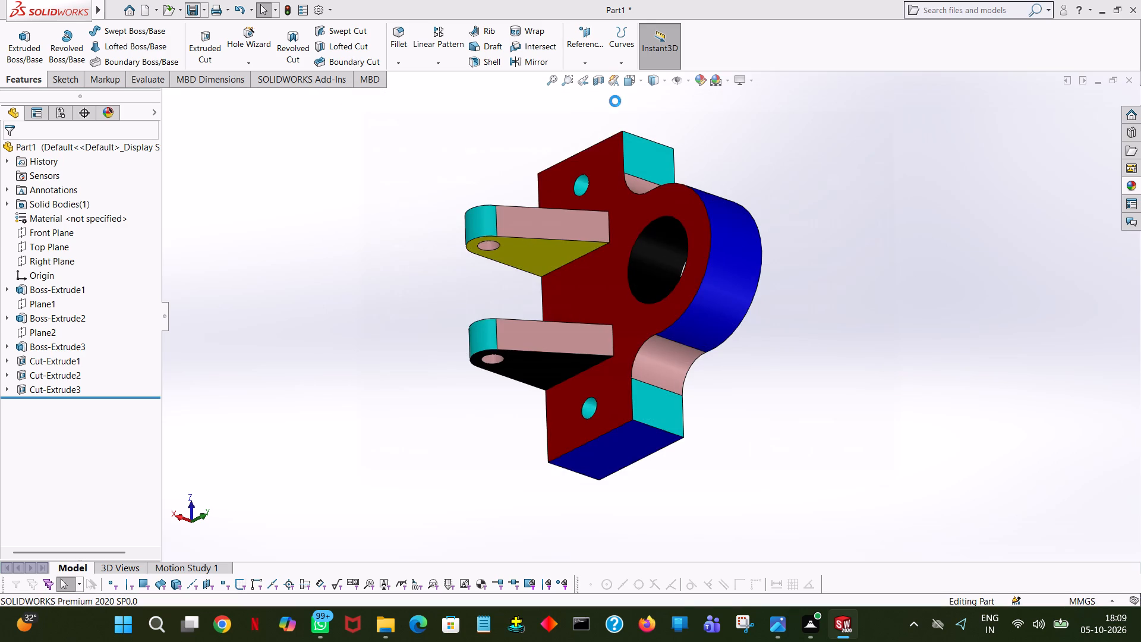
# Save the bracket as a SOLIDWORKS part named "dual ribbed shaft" in the "fuji new design" folder on drive D.
pyautogui.click(206, 10)
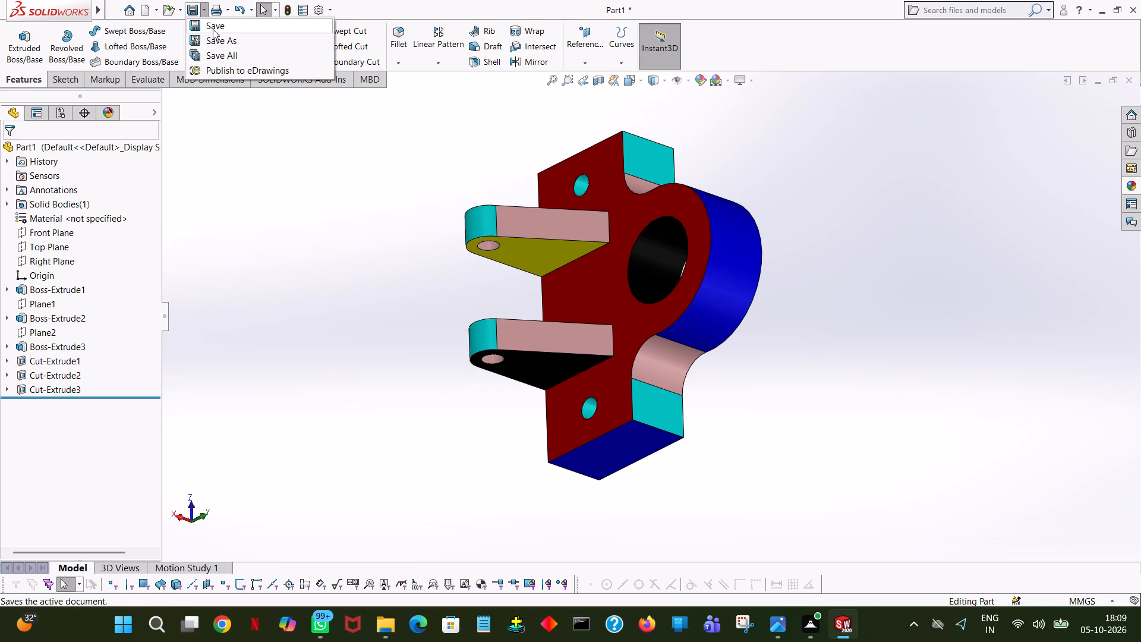
pyautogui.click(213, 33)
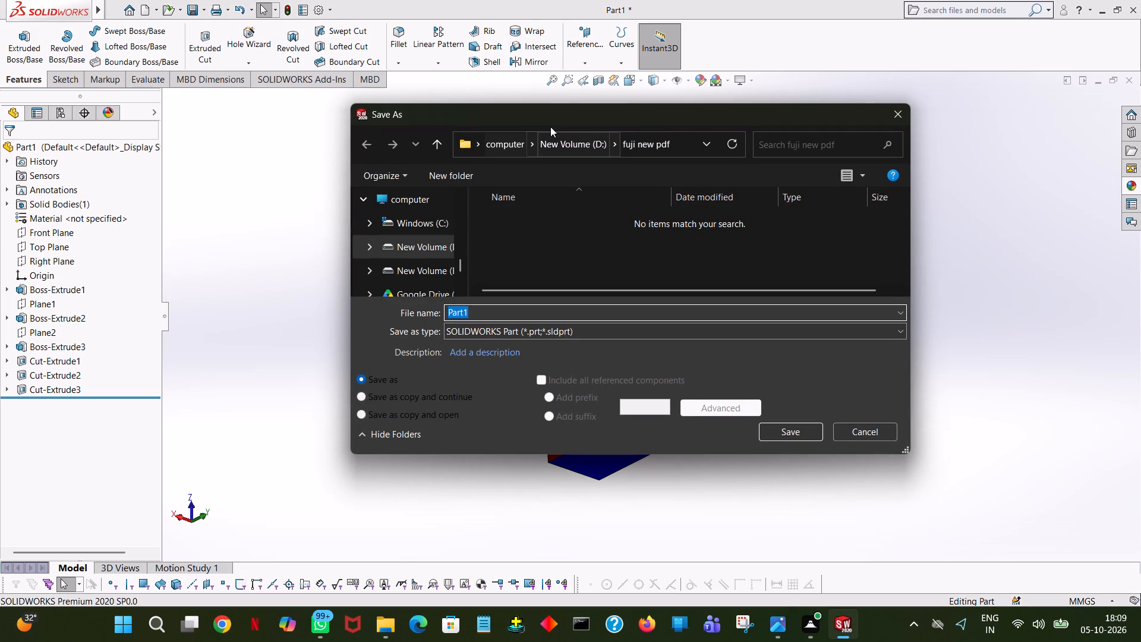
pyautogui.click(430, 142)
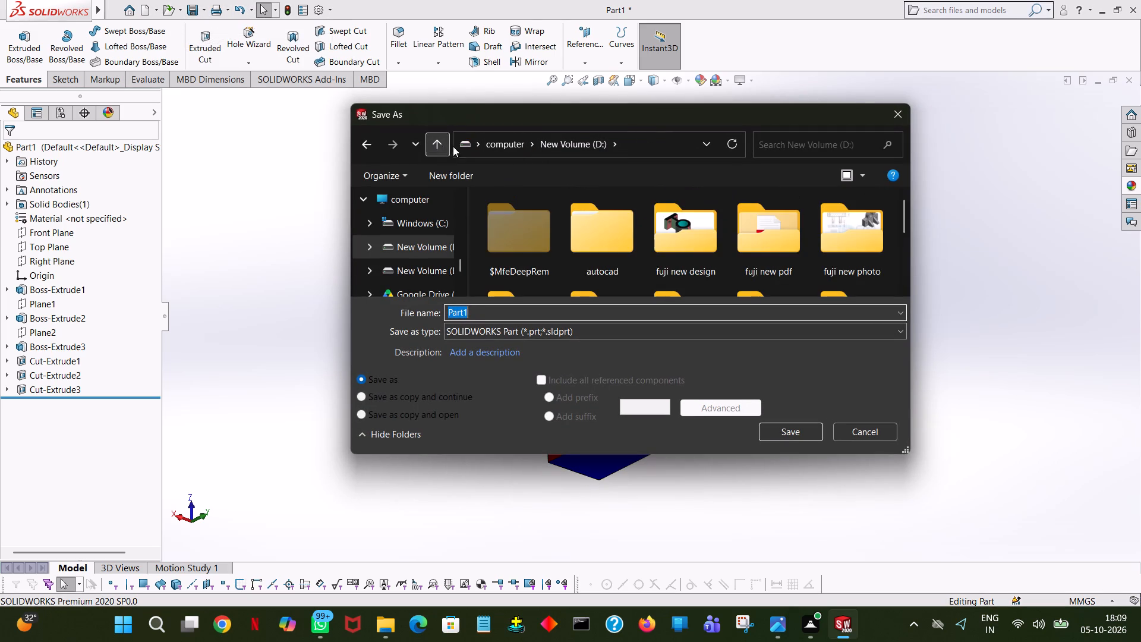
pyautogui.doubleClick(680, 235)
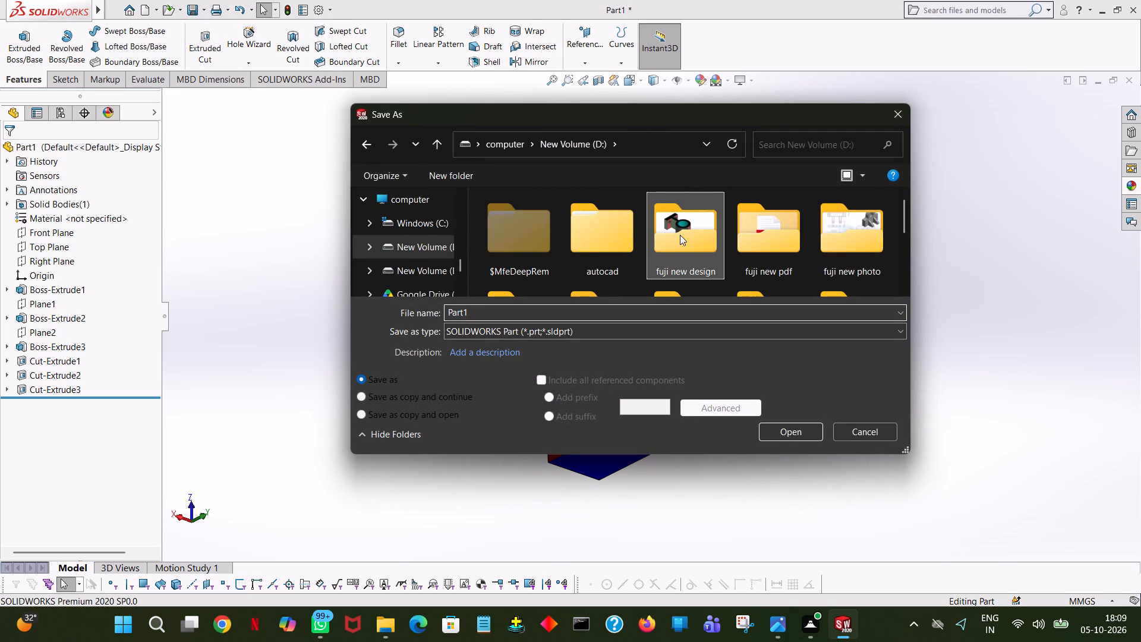
pyautogui.press('d')
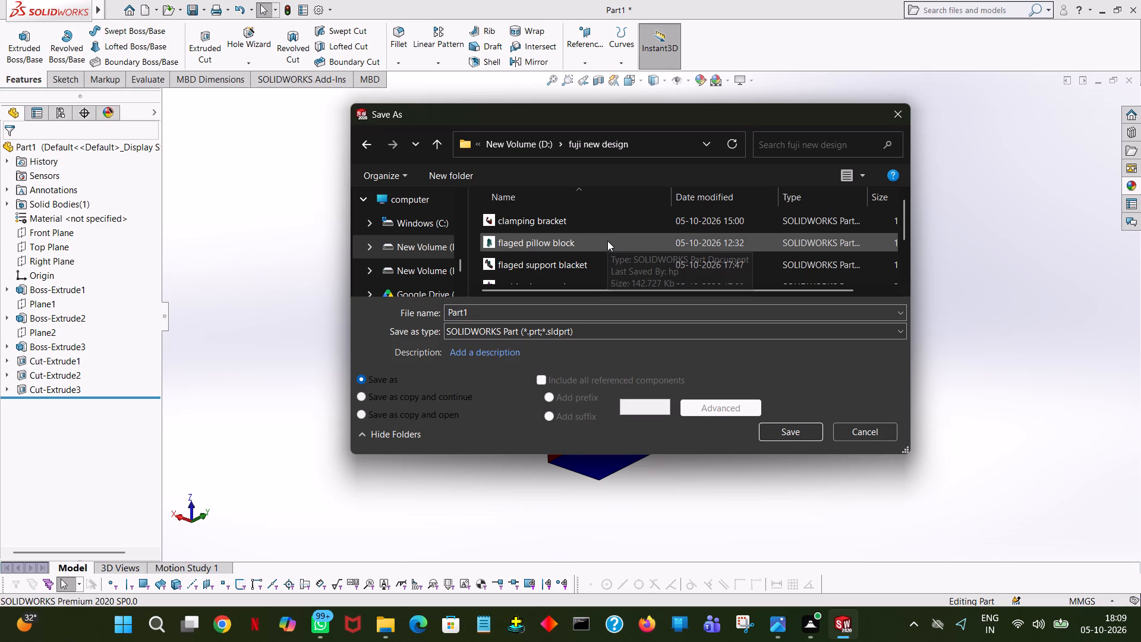
pyautogui.press('d')
pyautogui.press('d')
pyautogui.moveTo(905, 229); pyautogui.dragTo(908, 250)
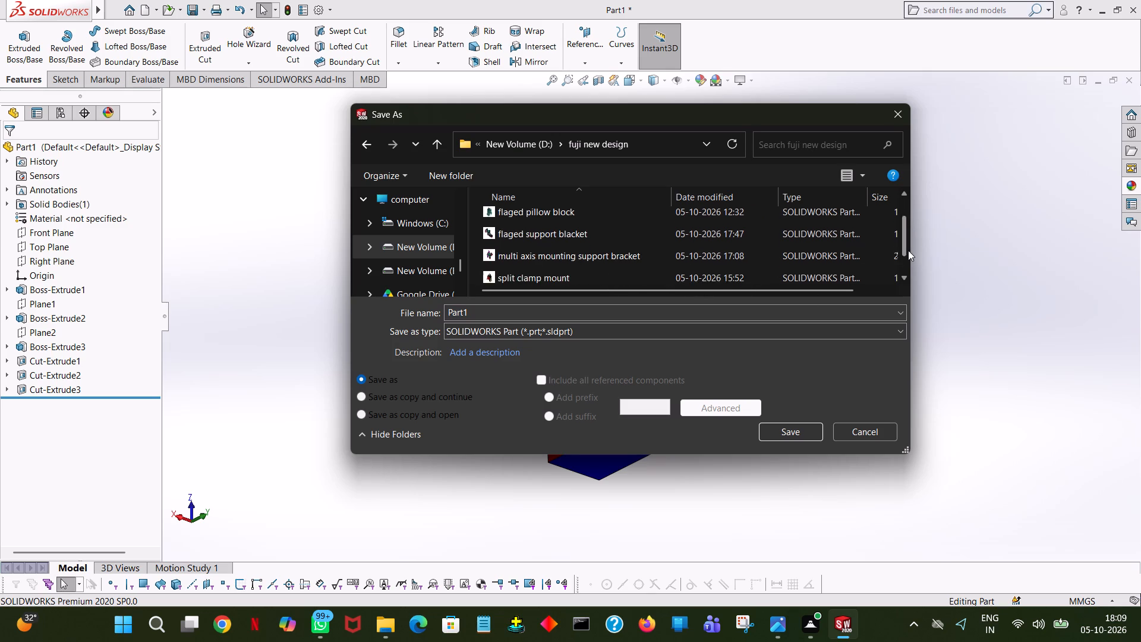
pyautogui.moveTo(908, 250); pyautogui.dragTo(900, 218)
pyautogui.doubleClick(604, 306)
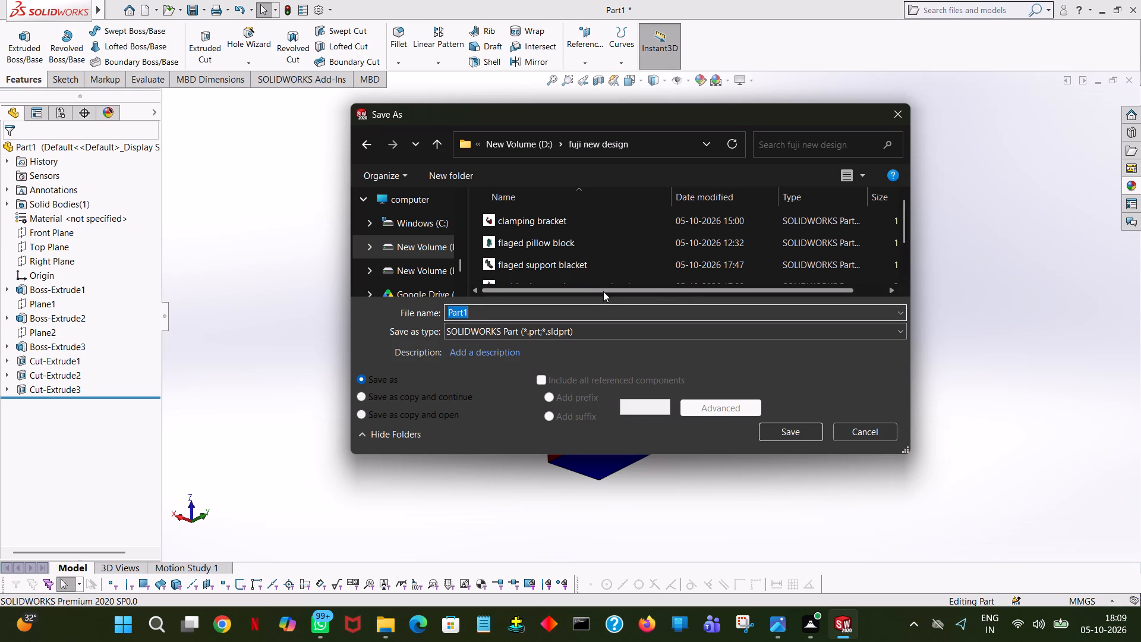
pyautogui.write('dual ribbed shaft')
pyautogui.press('Return')
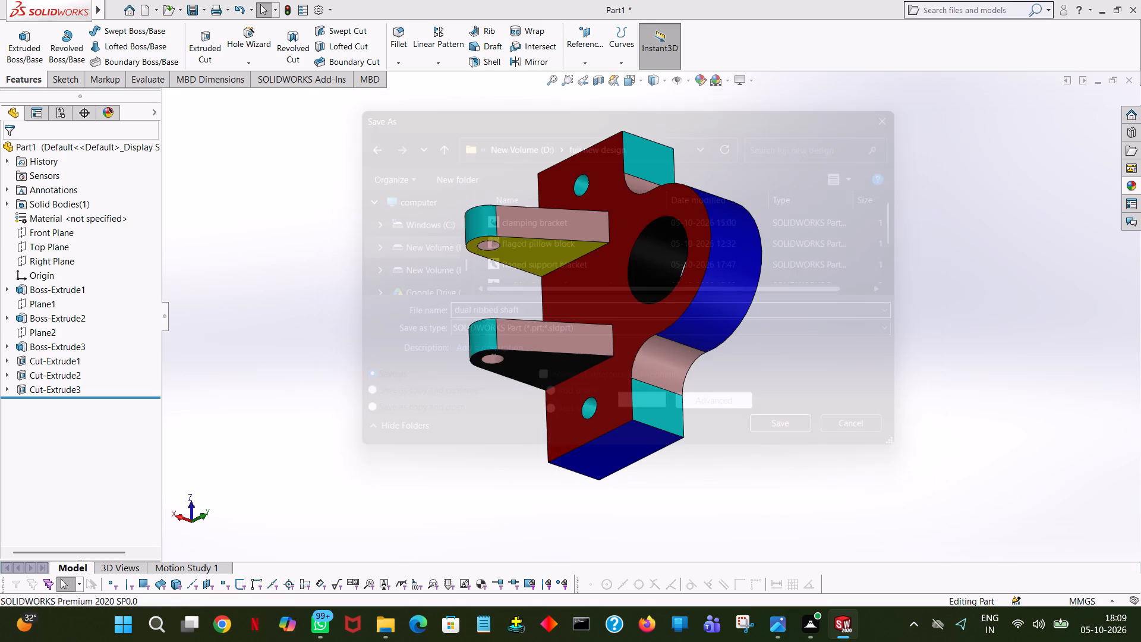